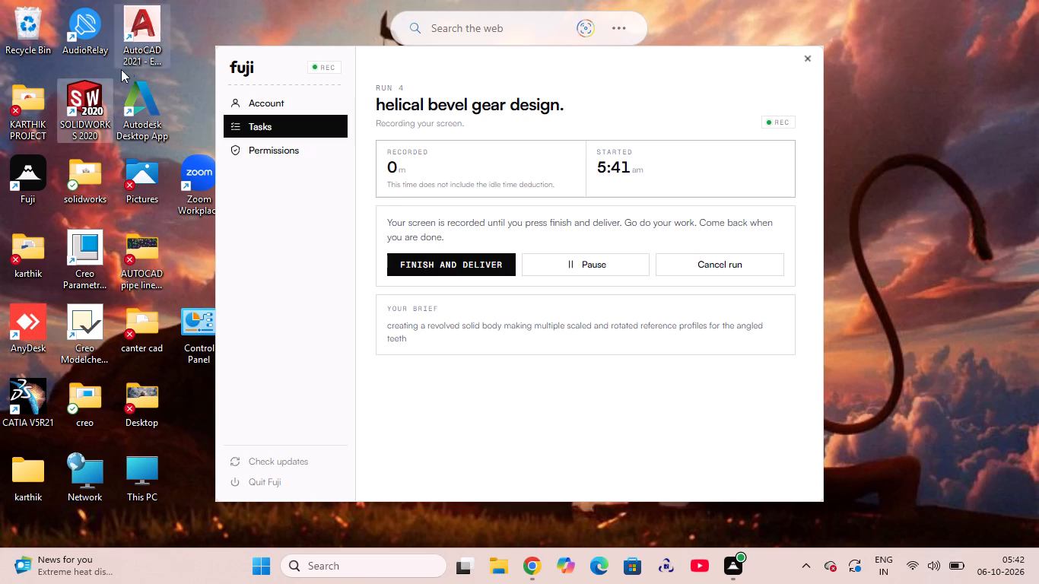
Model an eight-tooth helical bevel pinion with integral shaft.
Launch SOLIDWORKS 2020 from the desktop.
{"action": "double_click", "coordinate": [79, 103]}
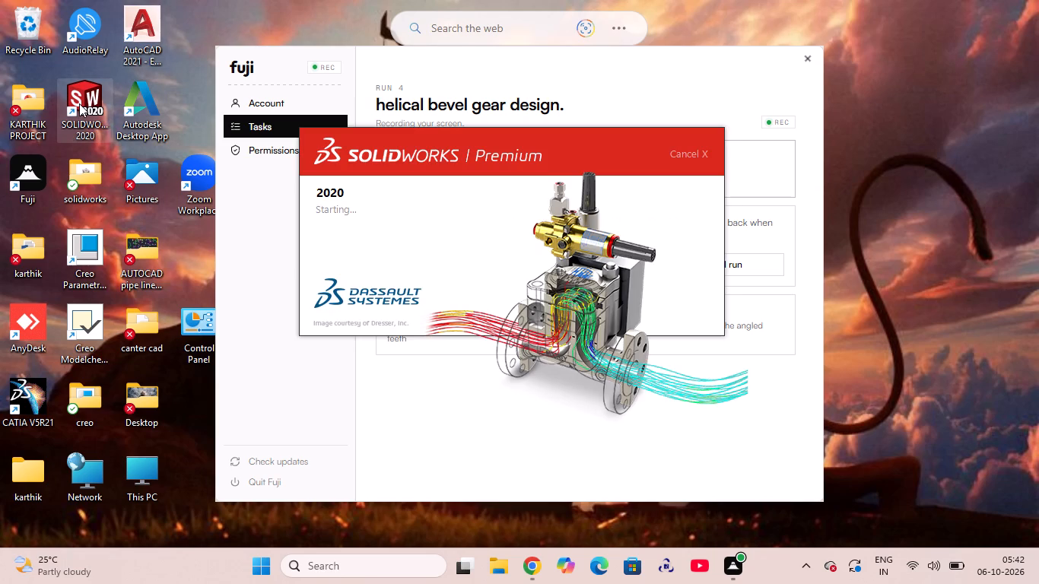
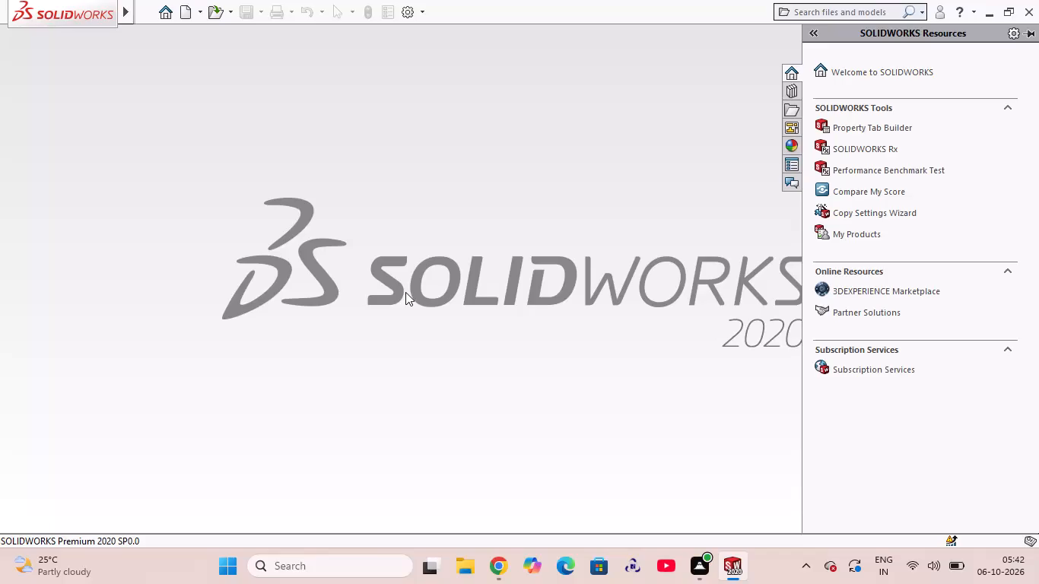
Create a new Part document for the gear.
{"action": "left_click", "coordinate": [594, 245]}
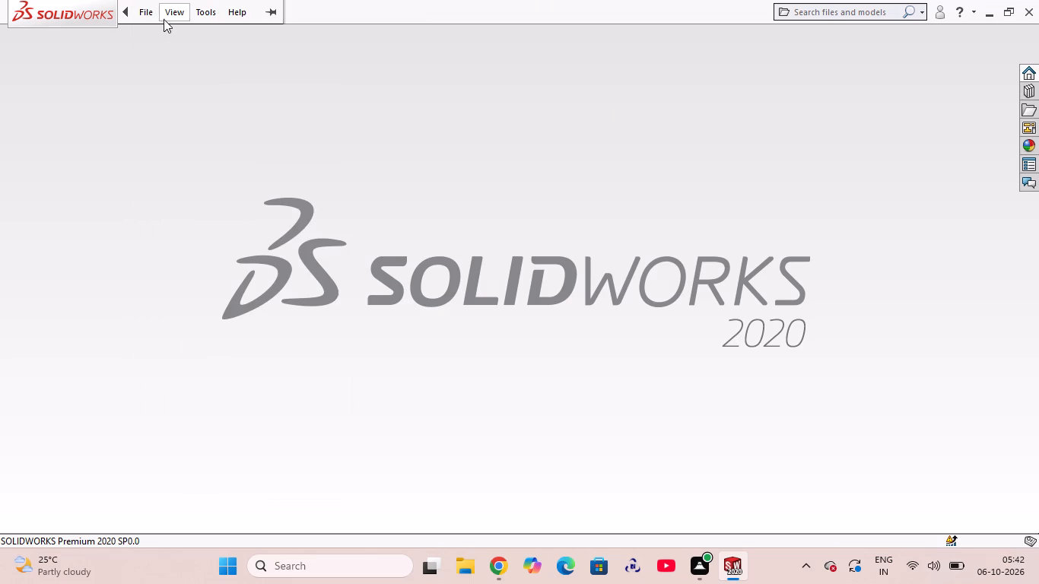
{"action": "left_click", "coordinate": [151, 14]}
{"action": "left_click", "coordinate": [164, 34]}
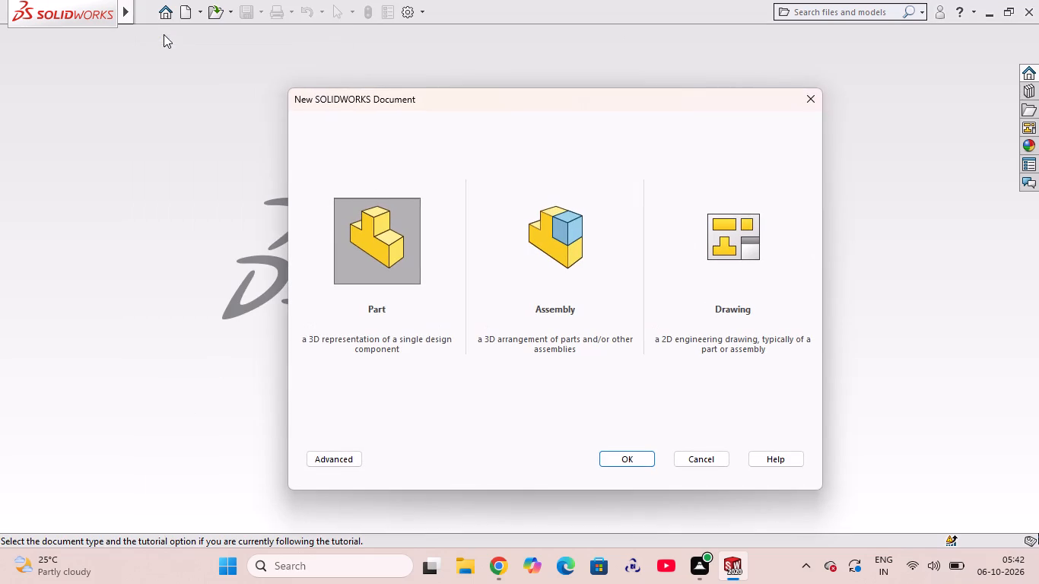
{"action": "left_click", "coordinate": [364, 239]}
{"action": "left_click", "coordinate": [636, 457]}
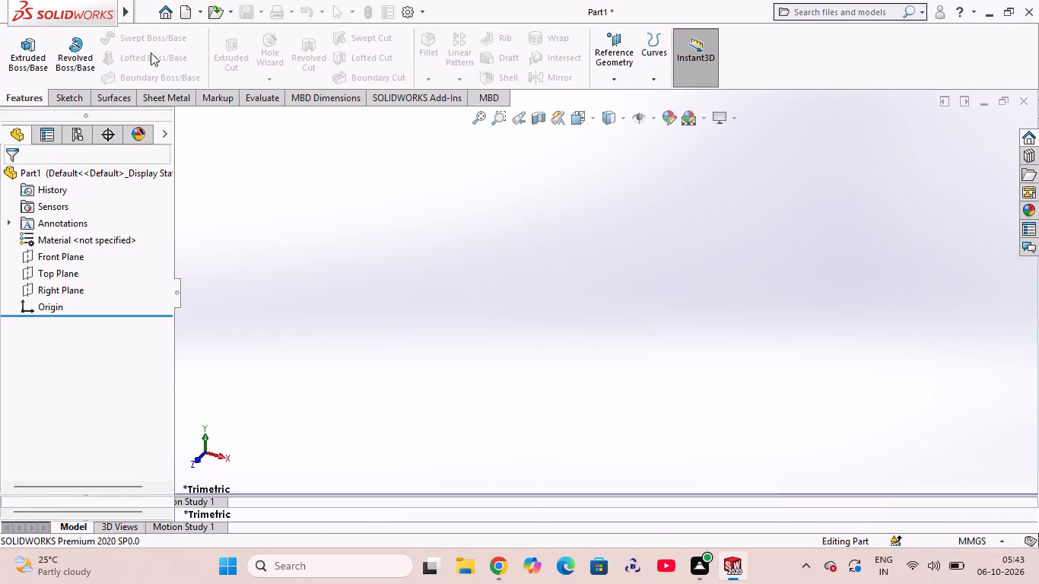
Bring up the sketch tools to start a sketch in the new part.
{"action": "left_click", "coordinate": [71, 95]}
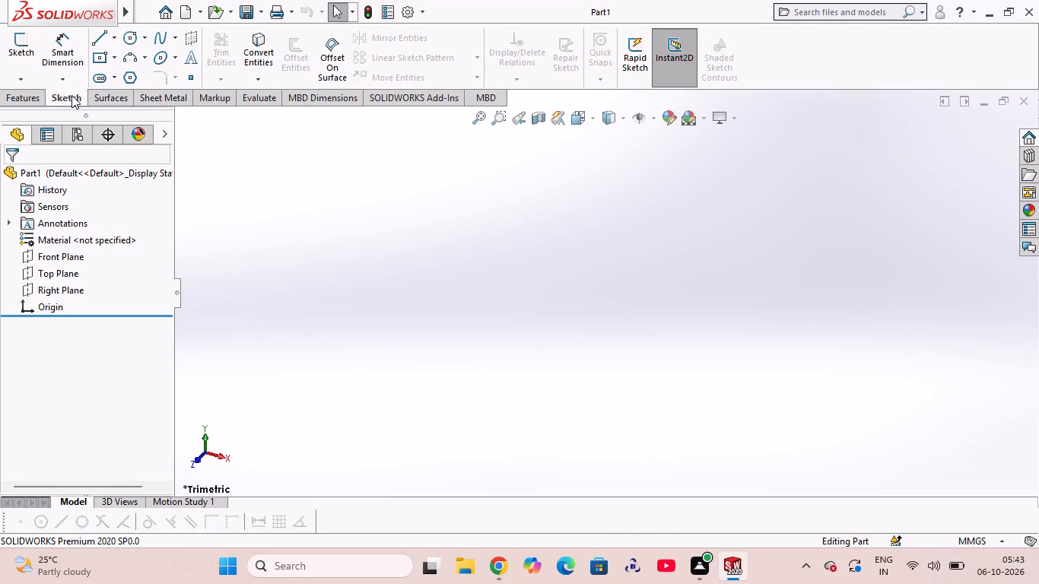
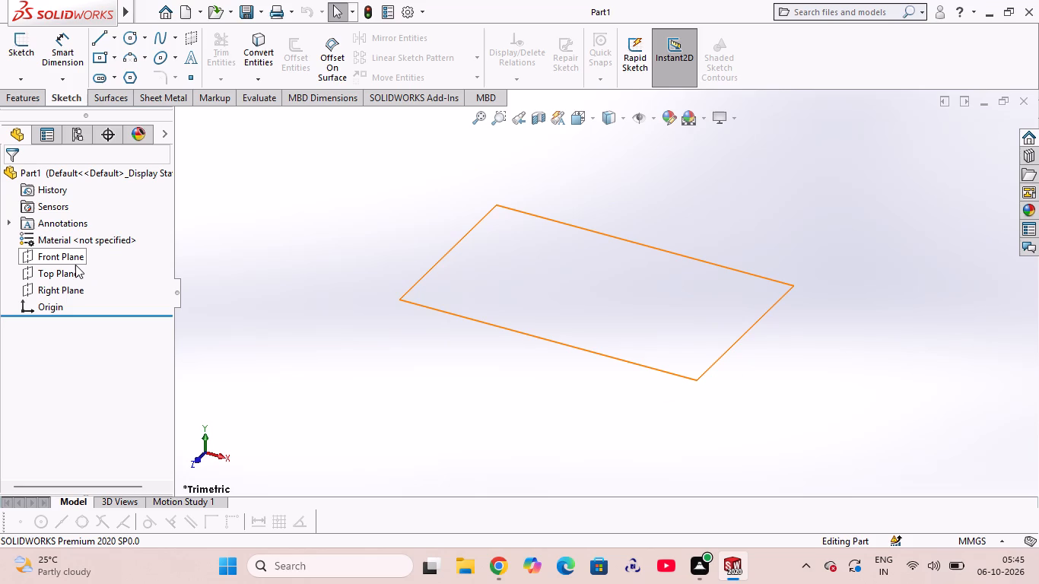
Start a new sketch on the Right Plane.
{"action": "left_click", "coordinate": [75, 291]}
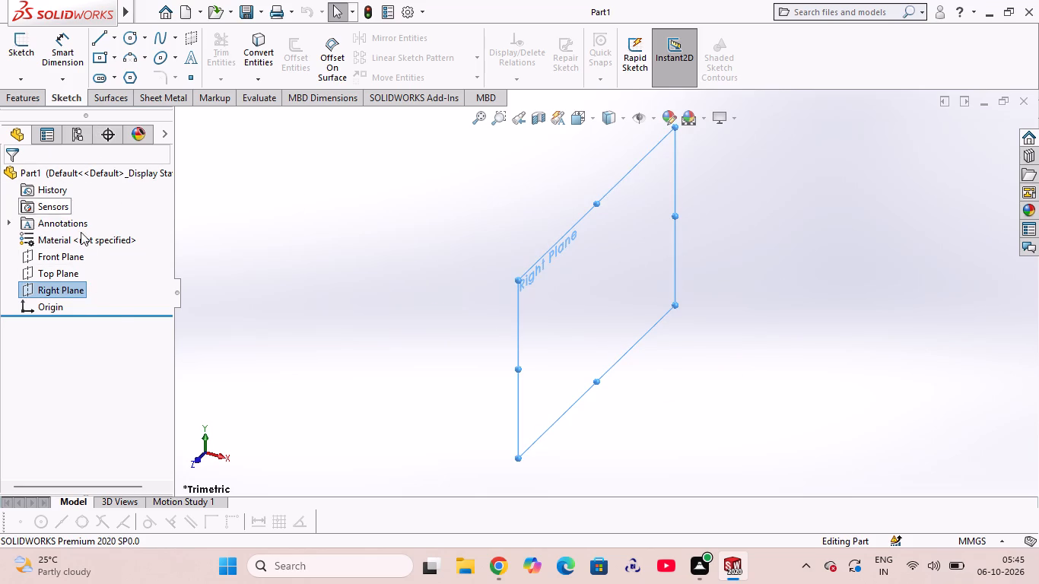
{"action": "left_click", "coordinate": [55, 293]}
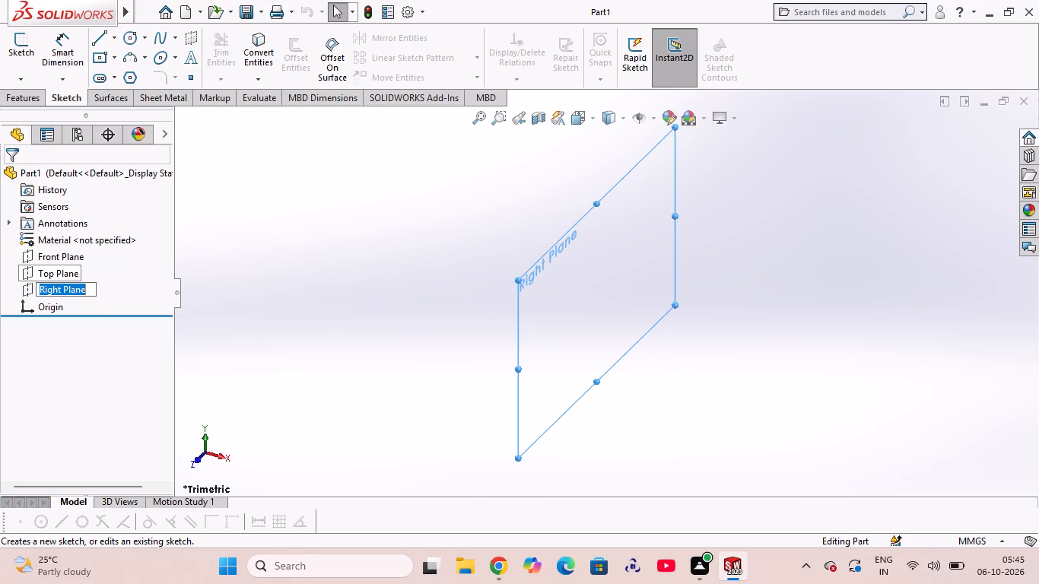
{"action": "left_click", "coordinate": [147, 294]}
{"action": "left_click", "coordinate": [49, 284]}
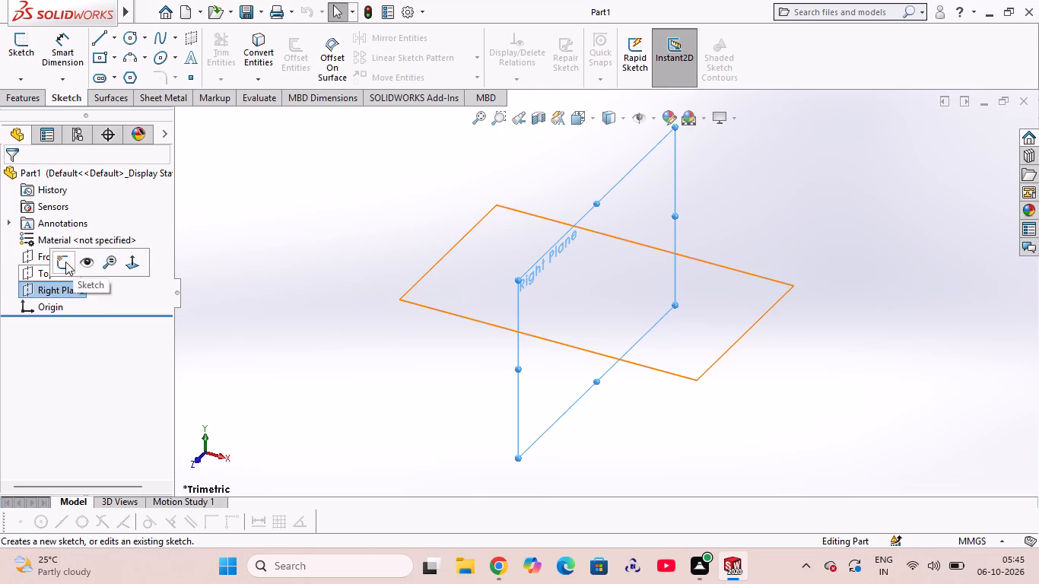
{"action": "left_click", "coordinate": [65, 262]}
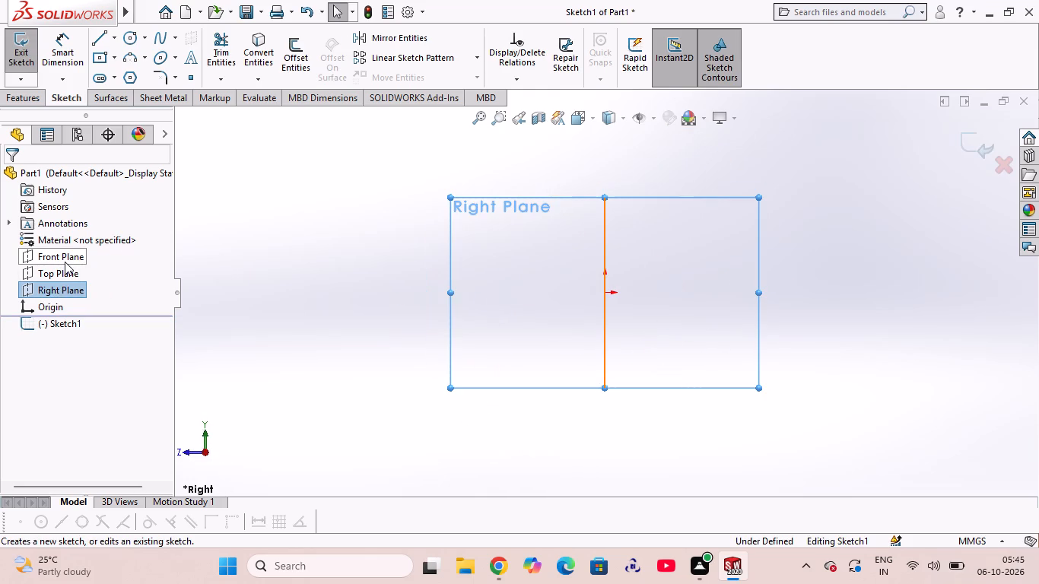
Sketch a line chain from the origin, about 66 mm up and 12 mm across, then descending in steps with a last tread of about 25 mm.
{"action": "left_click", "coordinate": [99, 40]}
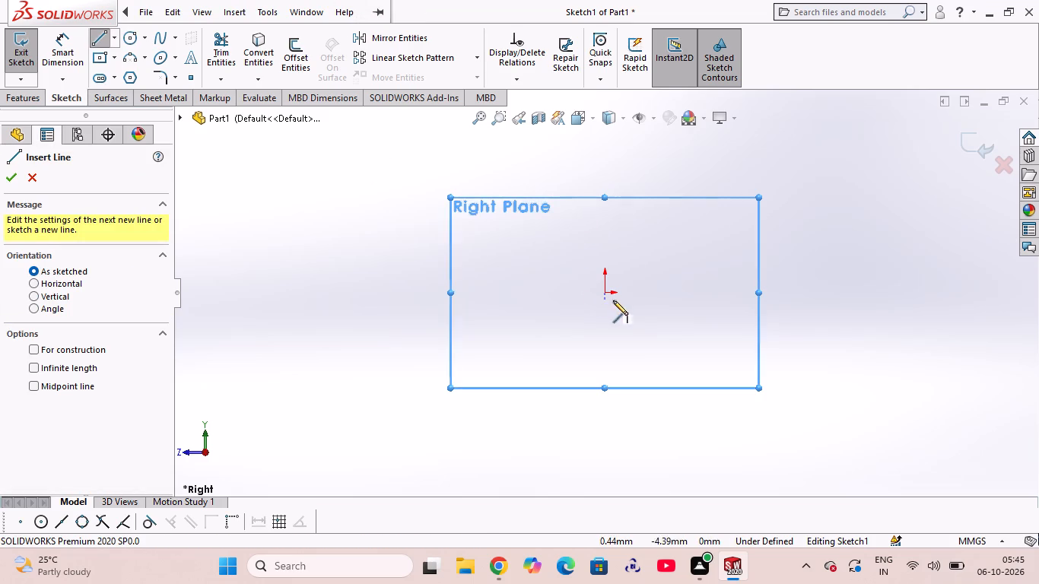
{"action": "left_click", "coordinate": [604, 290]}
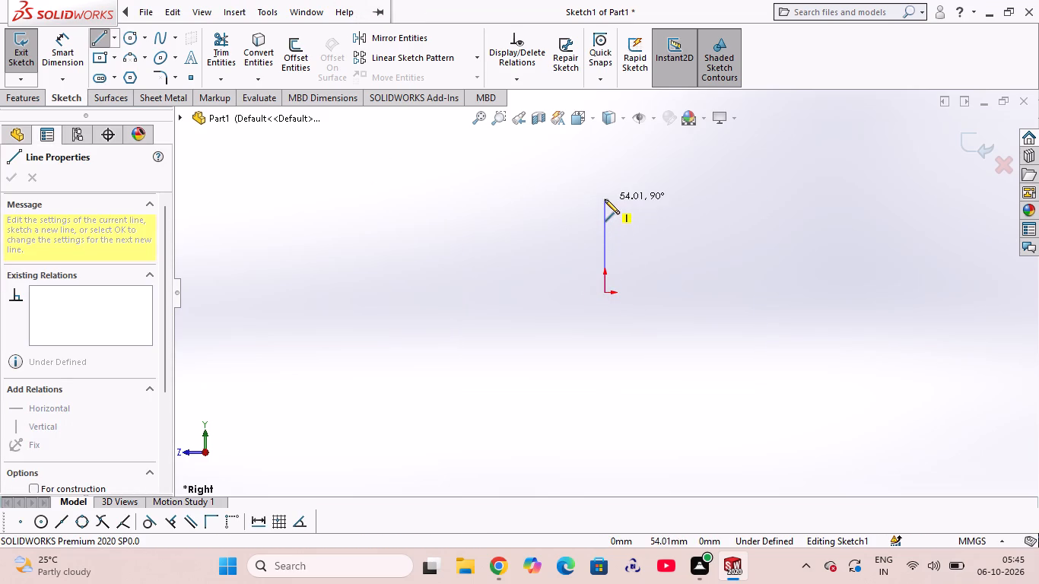
{"action": "left_click", "coordinate": [603, 182]}
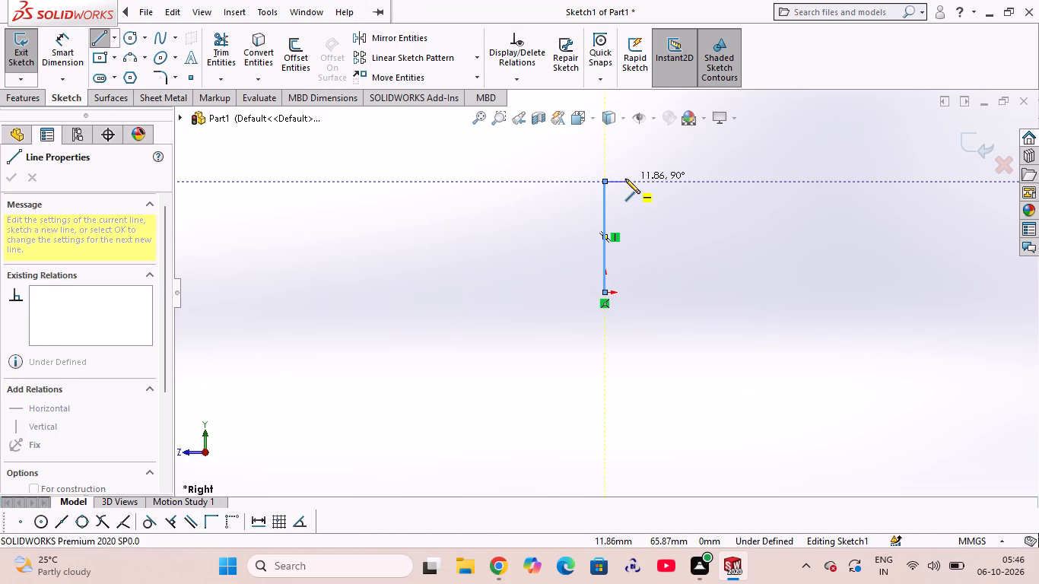
{"action": "left_click", "coordinate": [625, 179]}
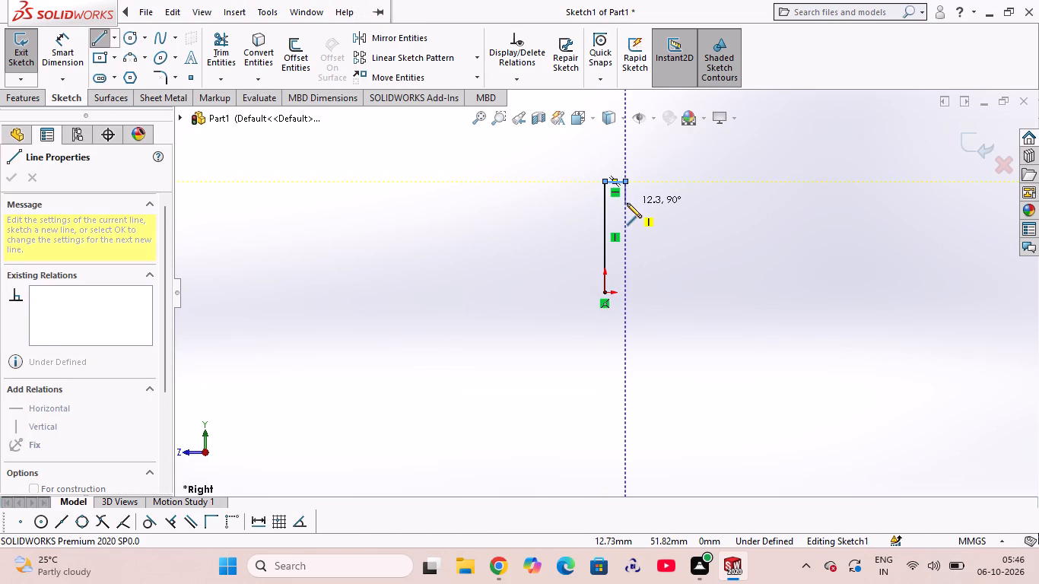
{"action": "left_click", "coordinate": [627, 203]}
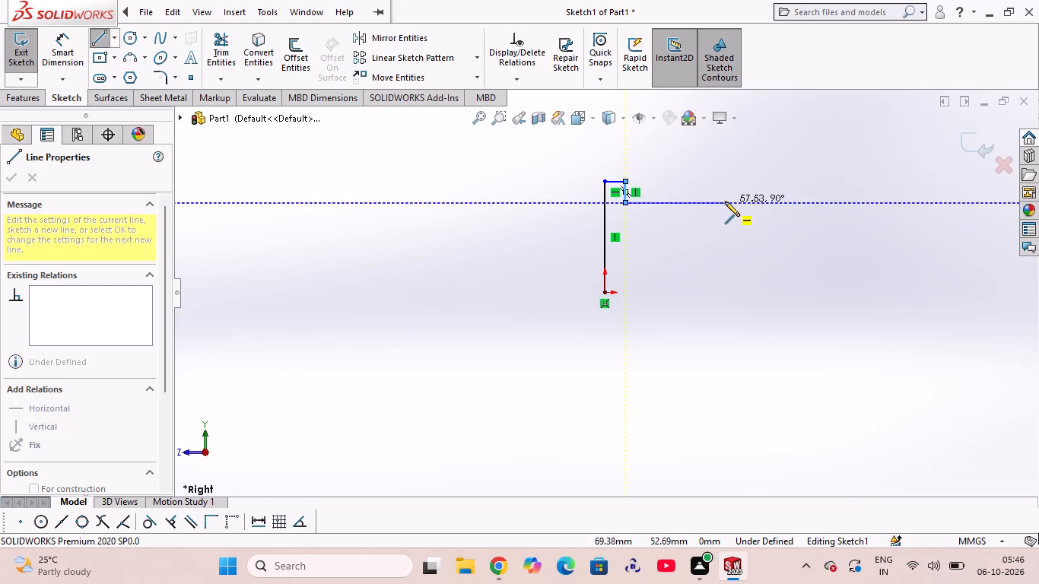
{"action": "left_click", "coordinate": [761, 202]}
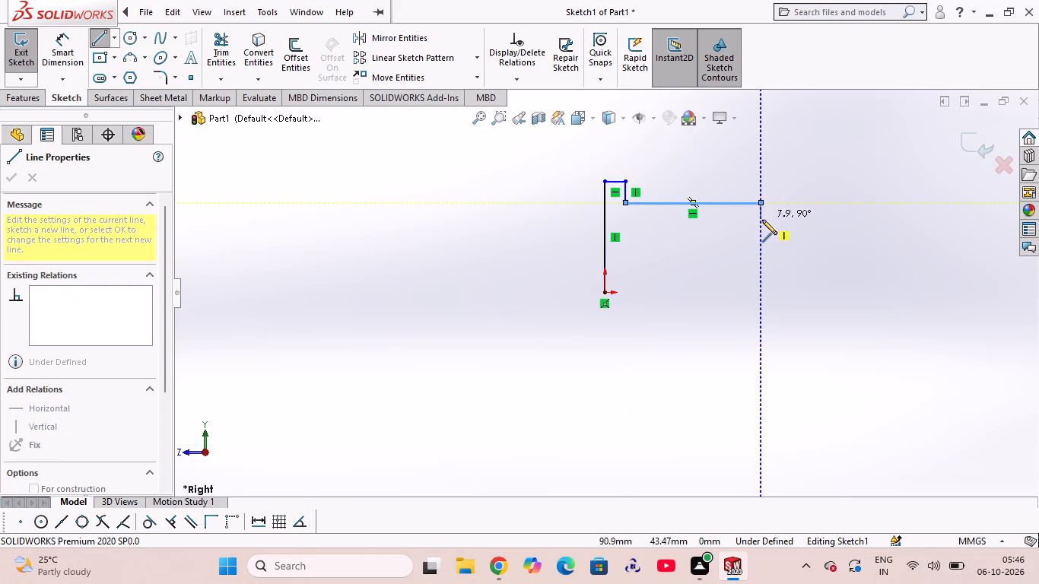
{"action": "left_click", "coordinate": [762, 226]}
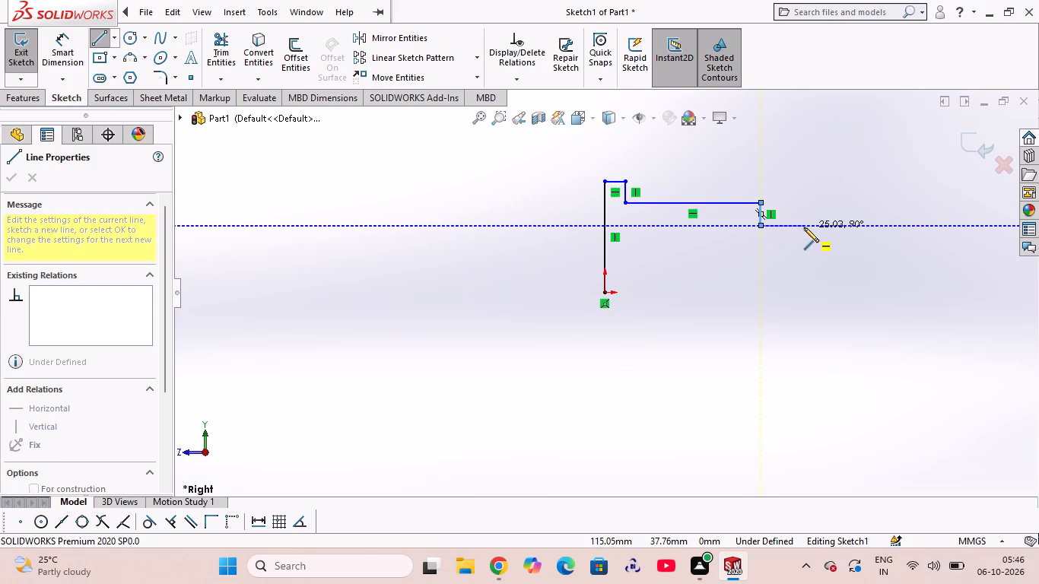
{"action": "left_click", "coordinate": [804, 227]}
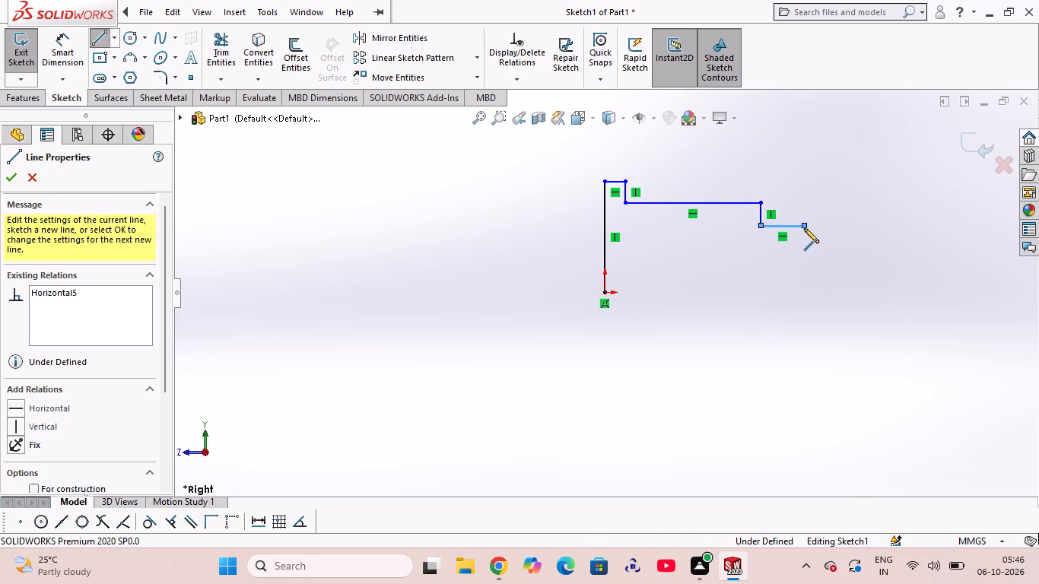
{"action": "left_click", "coordinate": [805, 240]}
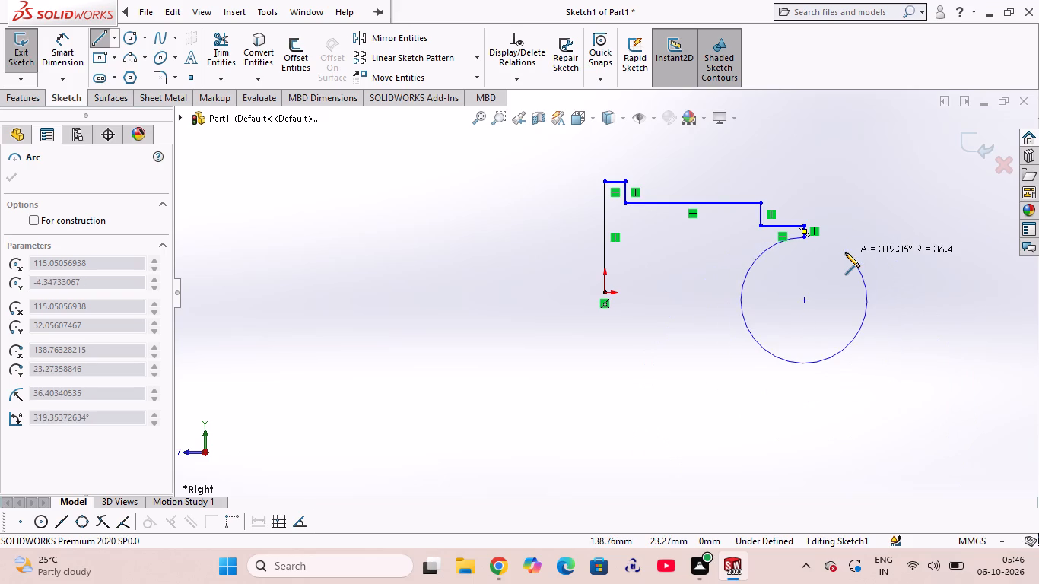
Continue the outline with an arc of about 36 mm radius and two lower steps, closing it along a horizontal baseline to the origin.
{"action": "left_click", "coordinate": [845, 252]}
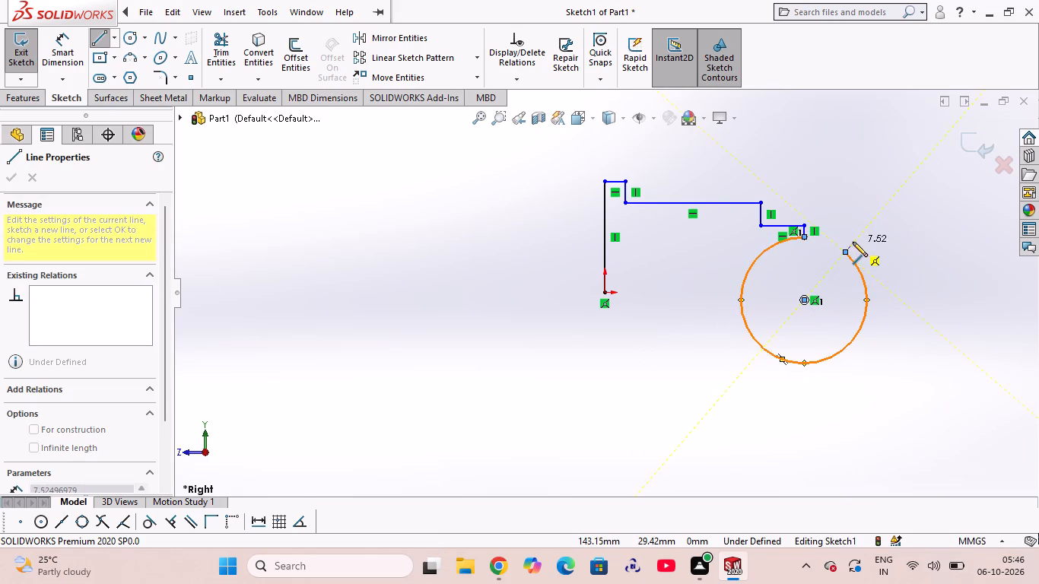
{"action": "left_click", "coordinate": [904, 255]}
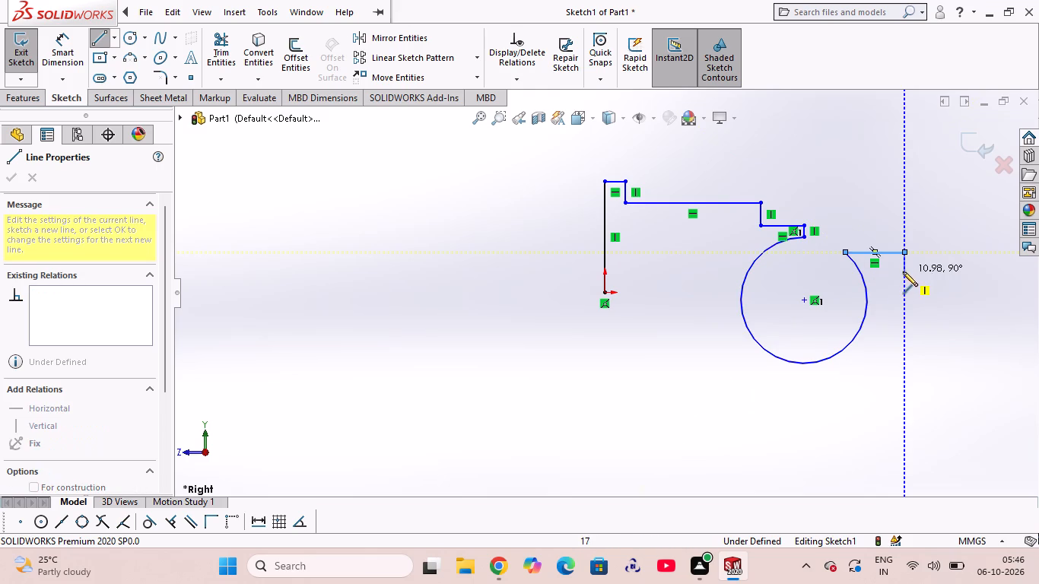
{"action": "left_click", "coordinate": [903, 278]}
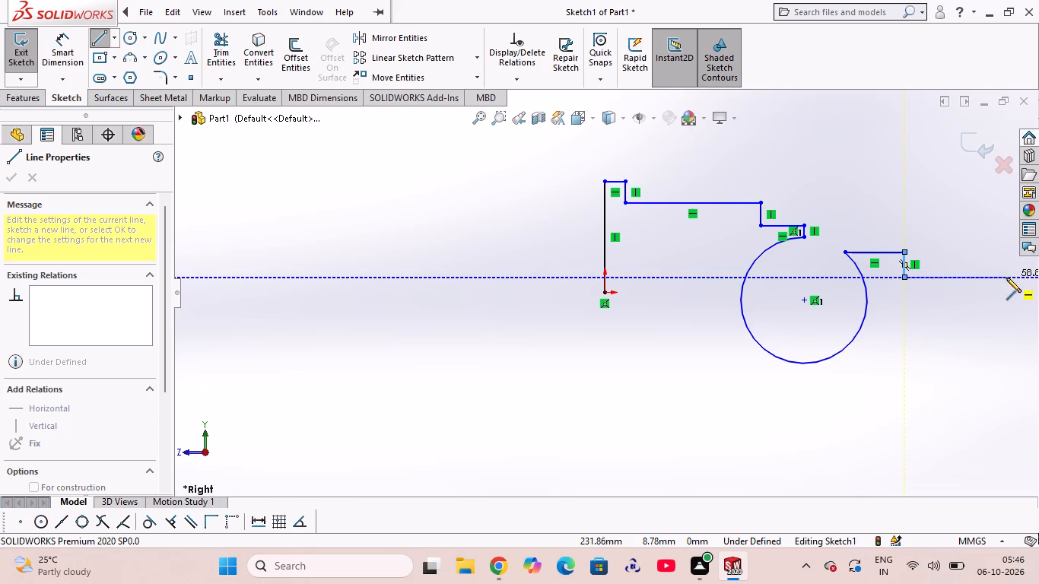
{"action": "left_click", "coordinate": [1006, 278]}
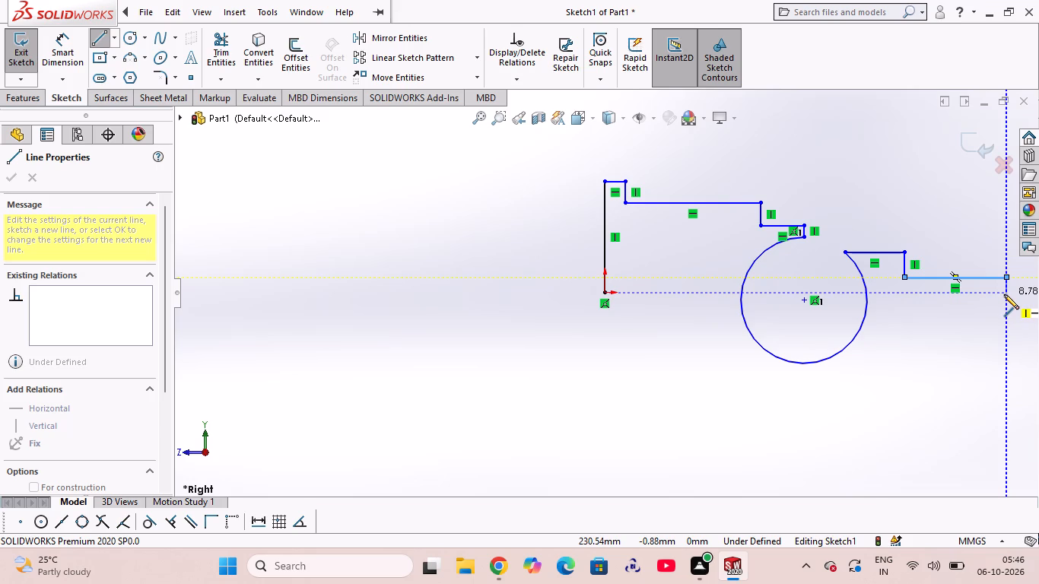
{"action": "left_click", "coordinate": [1004, 294]}
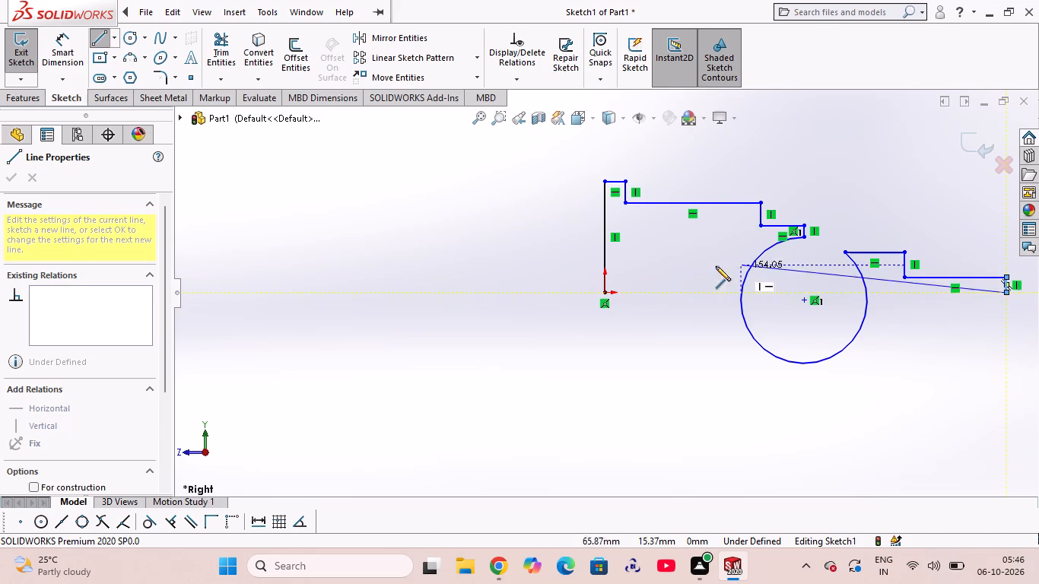
{"action": "left_click", "coordinate": [604, 291]}
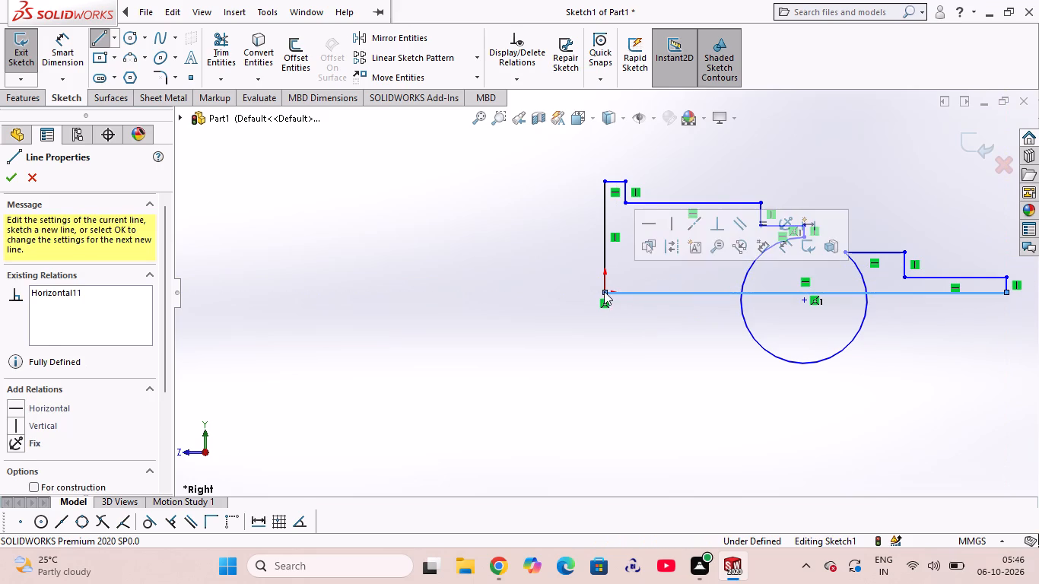
{"action": "right_click", "coordinate": [649, 273]}
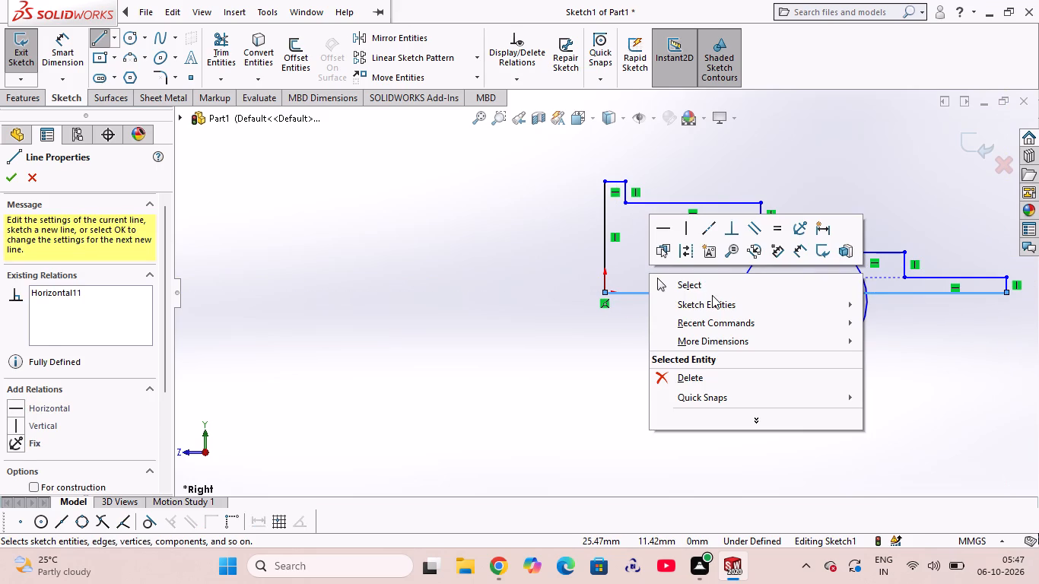
{"action": "left_click", "coordinate": [701, 284]}
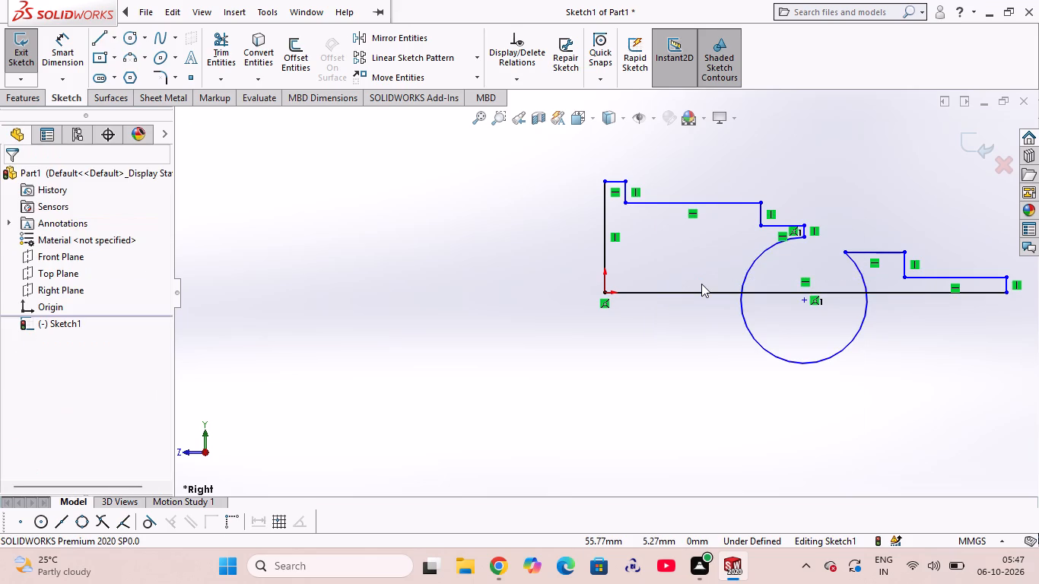
Delete the large arc from the middle of the stepped outline.
{"action": "left_click", "coordinate": [744, 325]}
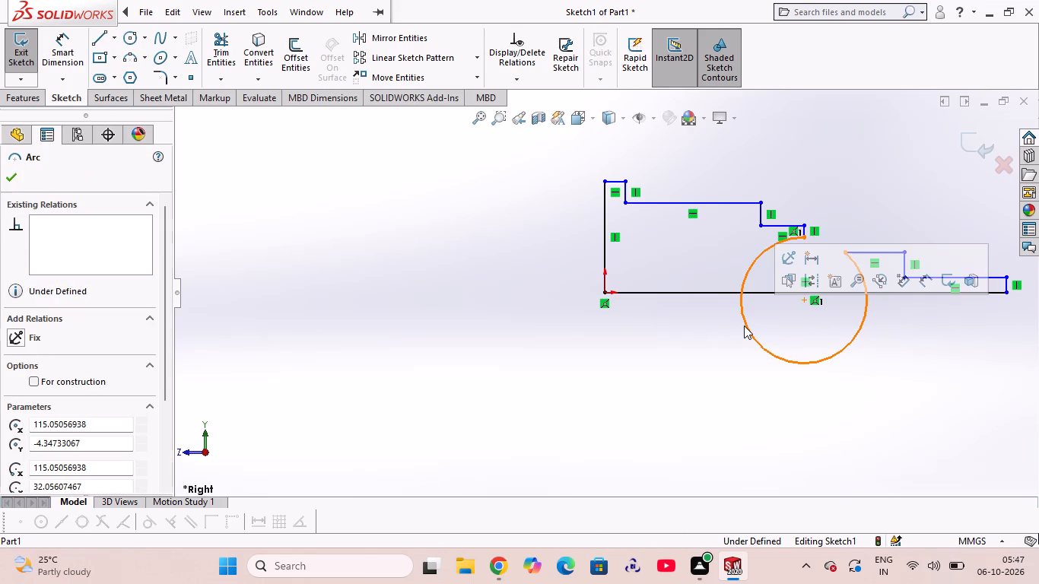
{"action": "key", "text": "Delete"}
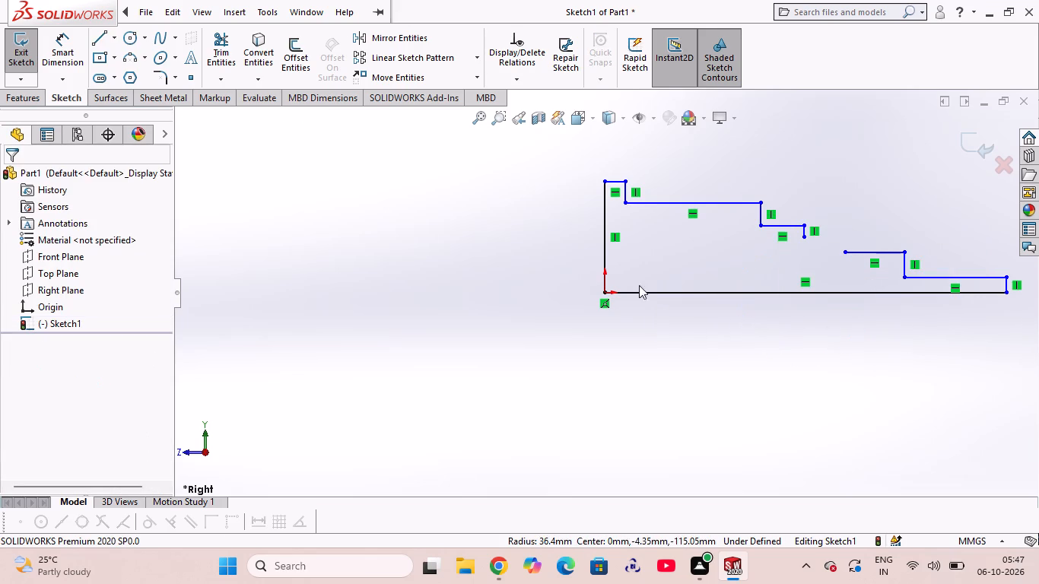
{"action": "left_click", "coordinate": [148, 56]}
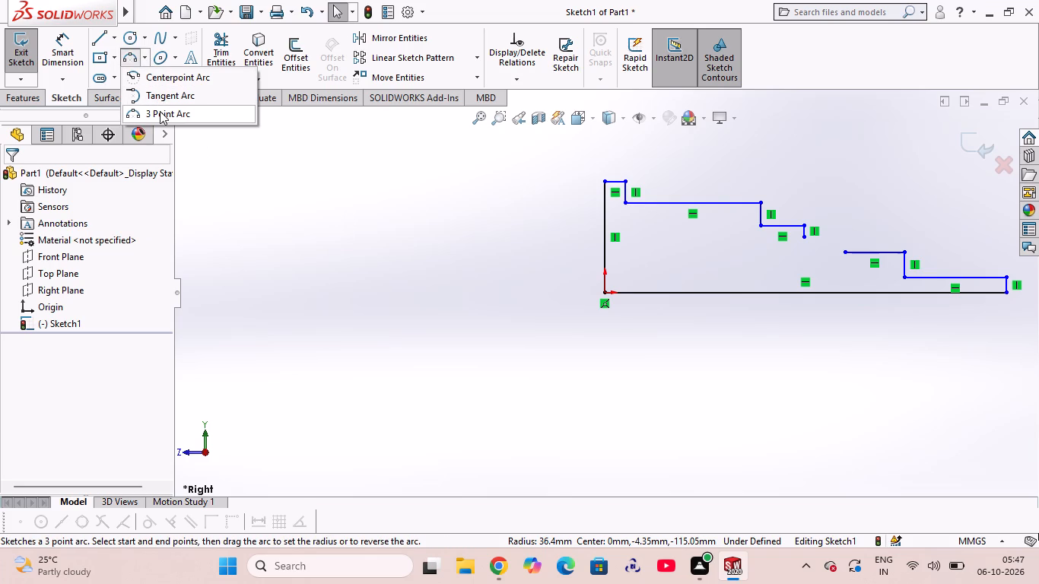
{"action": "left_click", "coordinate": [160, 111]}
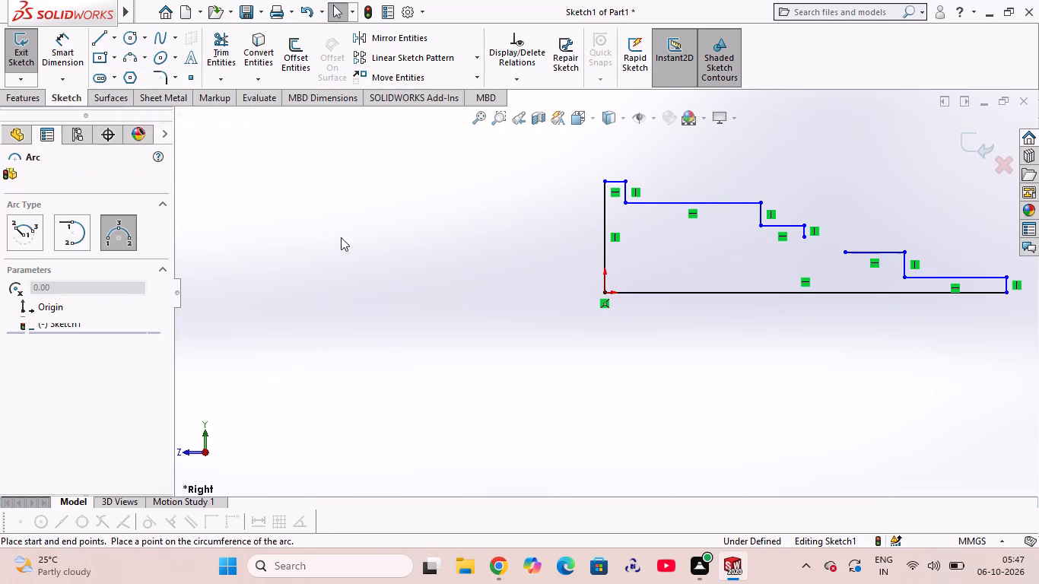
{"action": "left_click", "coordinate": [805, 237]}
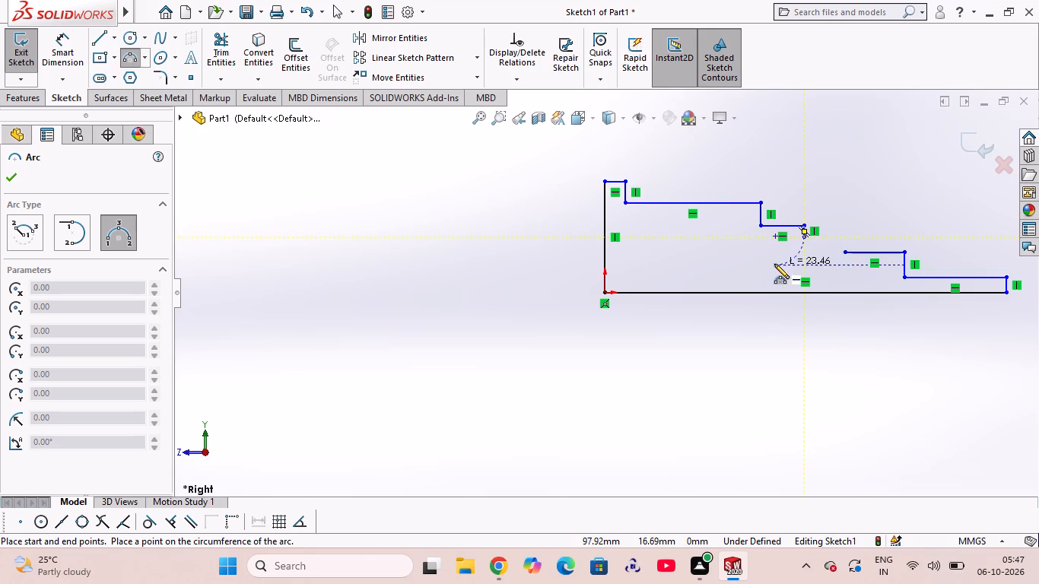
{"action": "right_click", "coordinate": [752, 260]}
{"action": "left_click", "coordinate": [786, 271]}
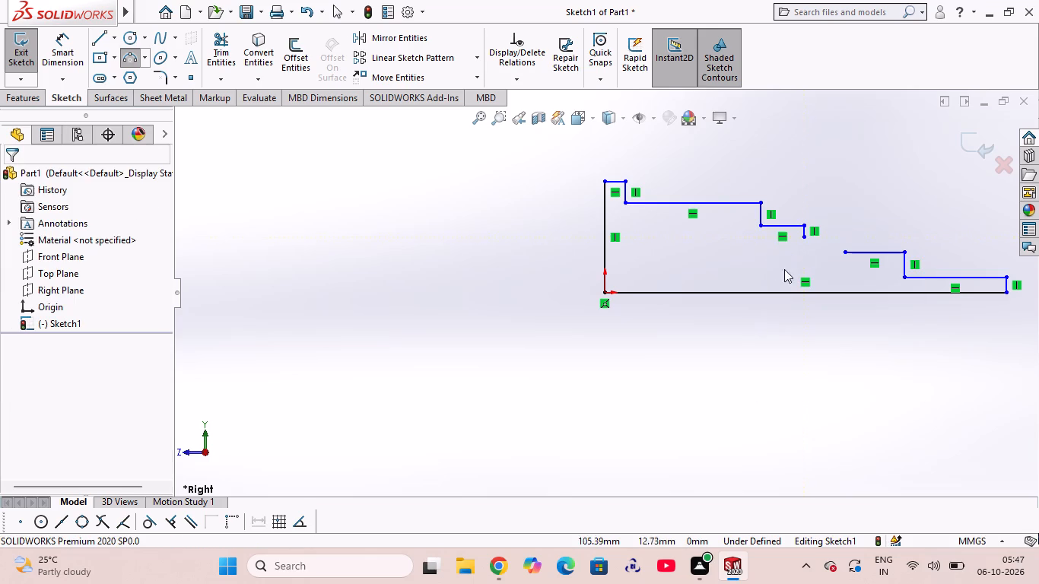
Bridge the gap between the upper and lower steps with a concave 90° three-point arc of about 18 mm radius.
{"action": "right_click", "coordinate": [729, 252]}
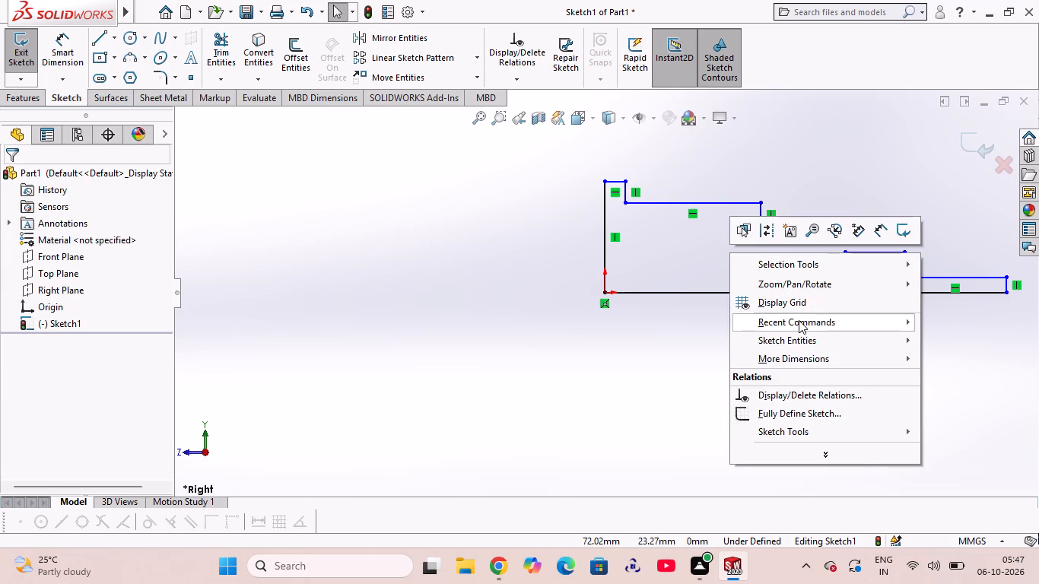
{"action": "left_click", "coordinate": [798, 320]}
{"action": "left_click", "coordinate": [959, 321]}
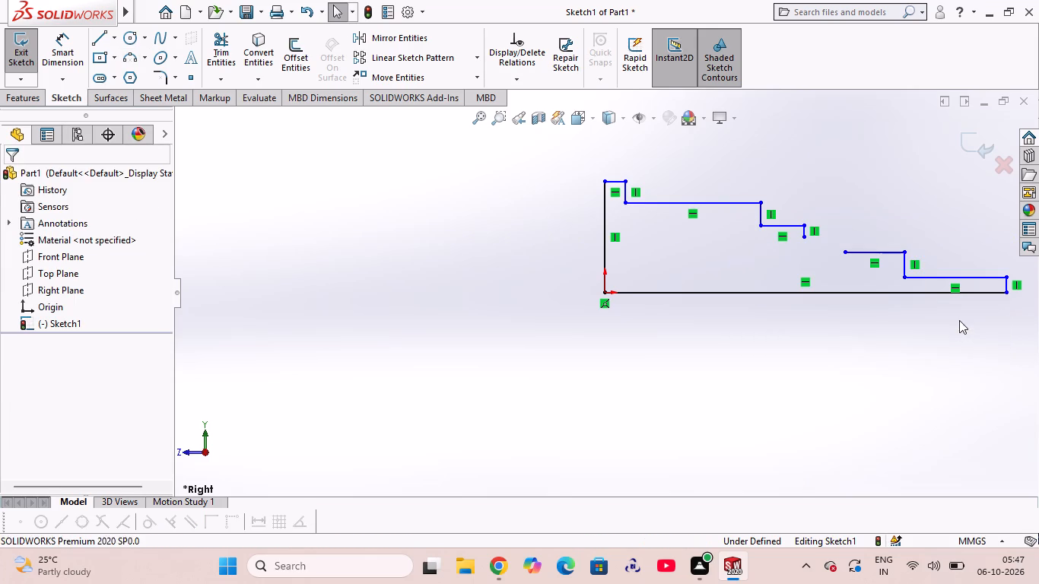
{"action": "left_click", "coordinate": [844, 252]}
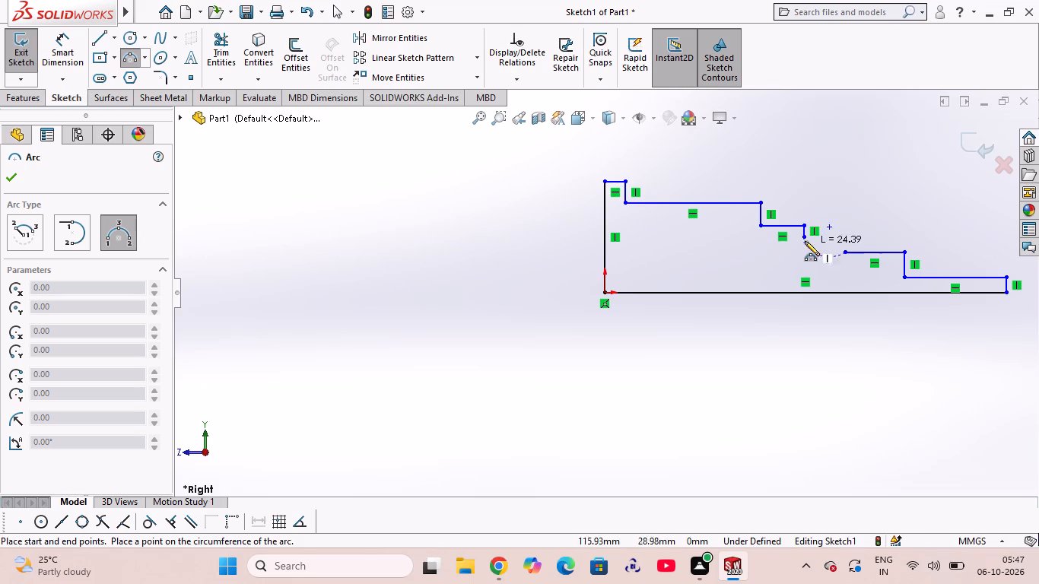
{"action": "left_click", "coordinate": [802, 236]}
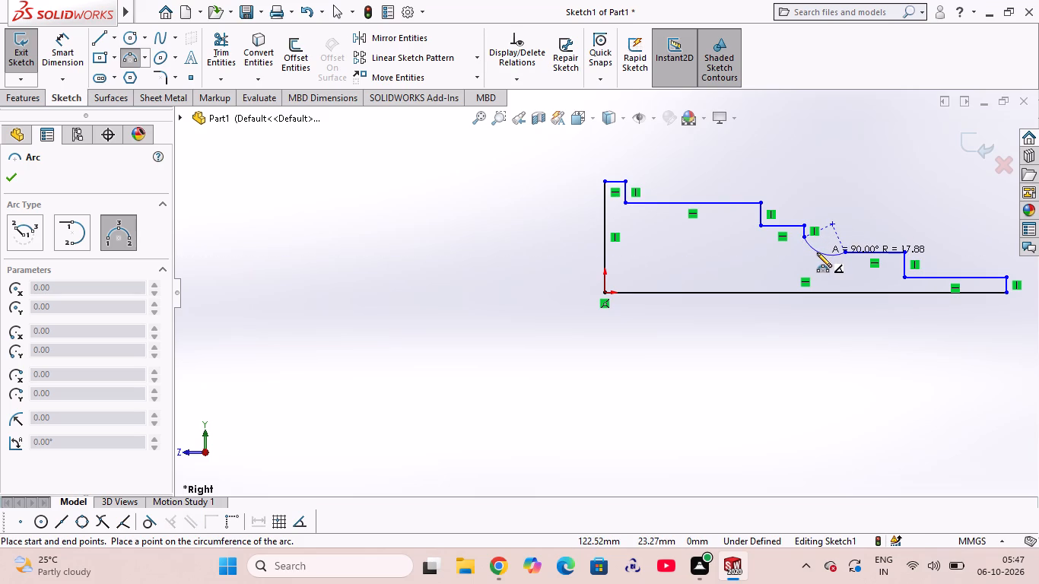
{"action": "left_click", "coordinate": [818, 252]}
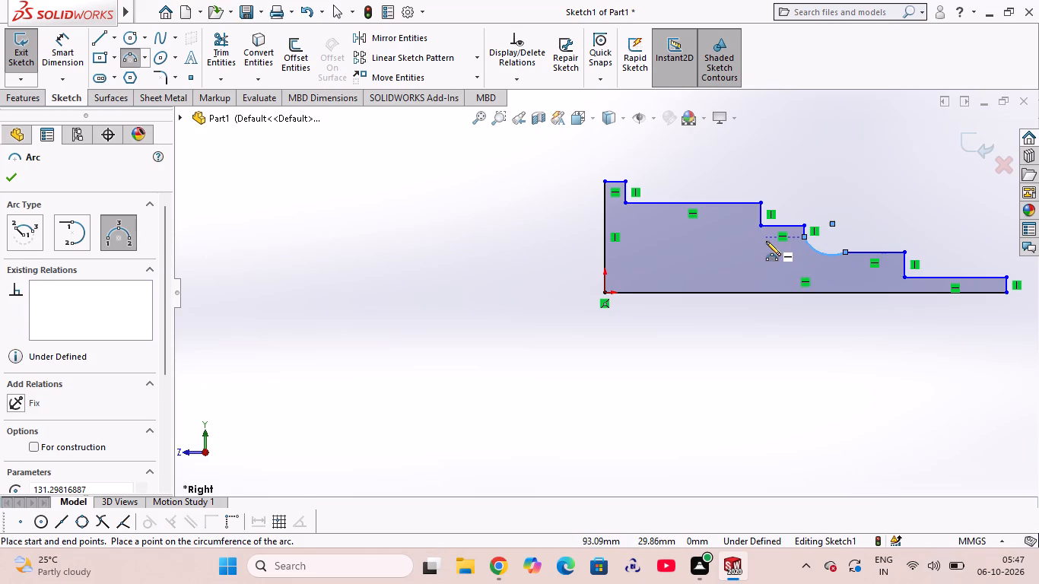
{"action": "key", "text": "Escape"}
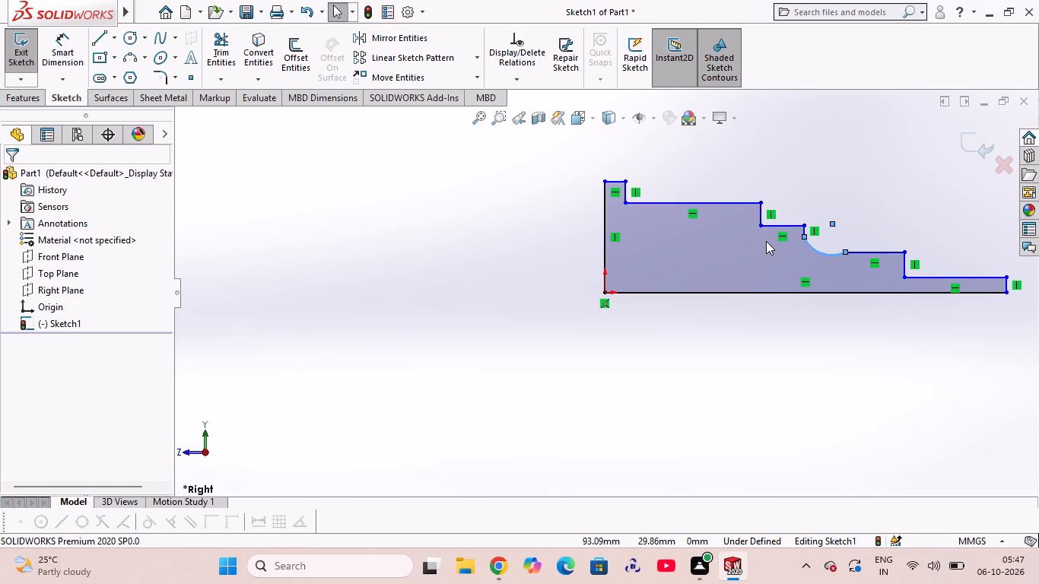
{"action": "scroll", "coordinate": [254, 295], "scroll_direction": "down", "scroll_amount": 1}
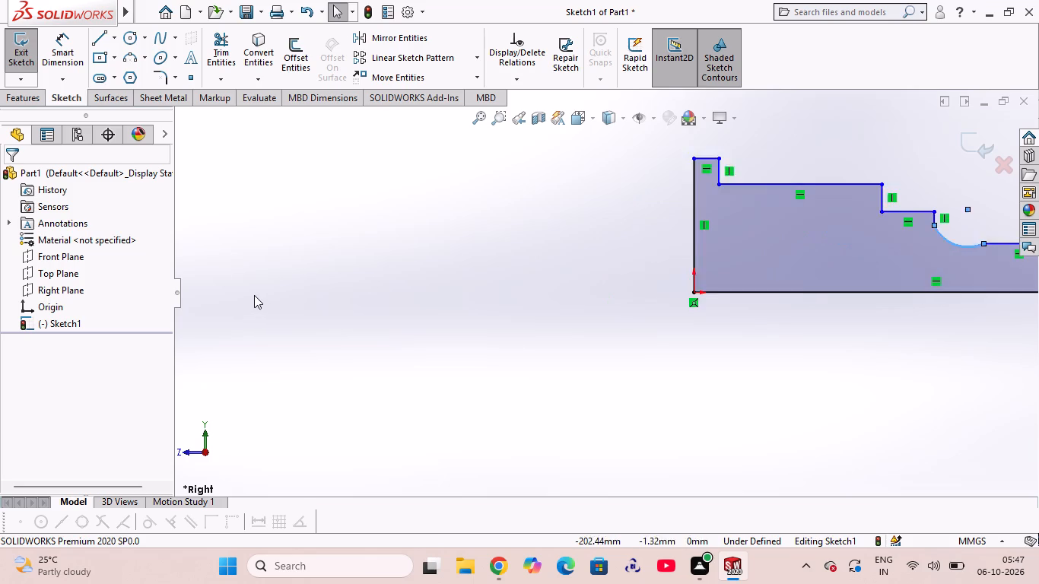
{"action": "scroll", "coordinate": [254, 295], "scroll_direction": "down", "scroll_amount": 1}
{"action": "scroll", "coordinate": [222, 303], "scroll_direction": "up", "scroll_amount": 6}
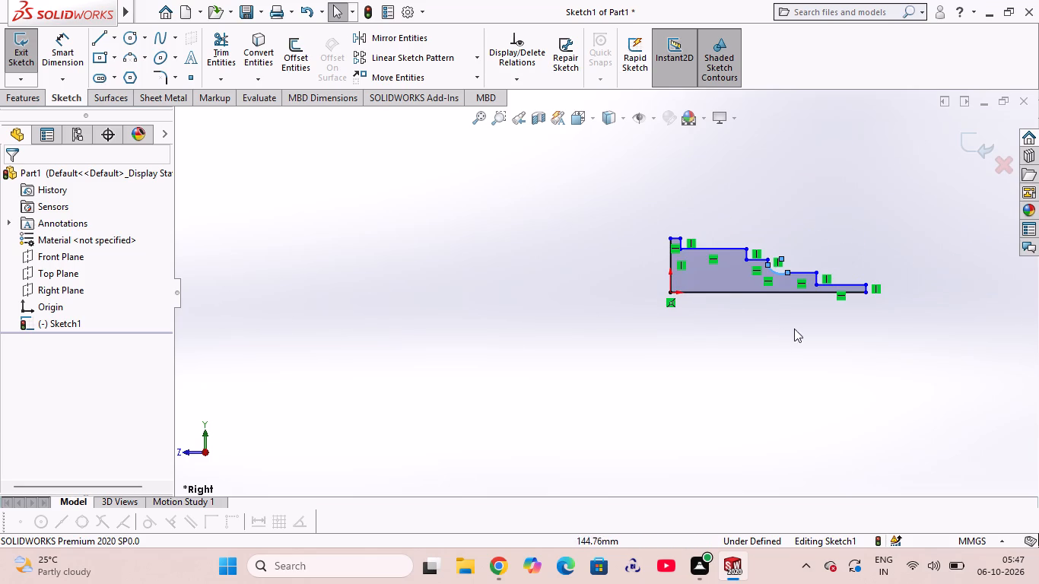
Dimension the full height of the profile's vertical edge at the origin as 45 mm.
{"action": "scroll", "coordinate": [805, 265], "scroll_direction": "down", "scroll_amount": 5}
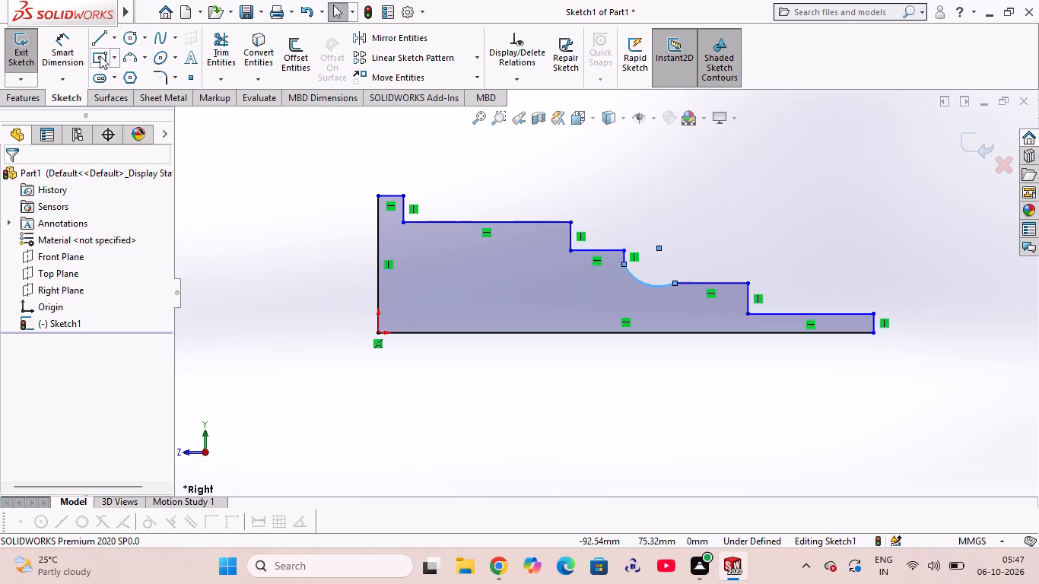
{"action": "left_click", "coordinate": [69, 57]}
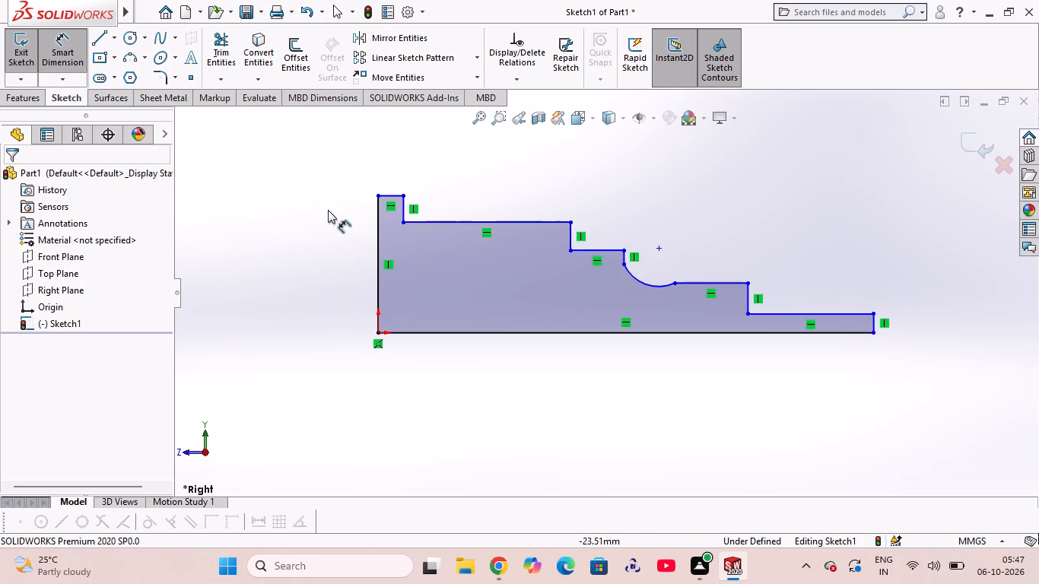
{"action": "left_click", "coordinate": [380, 195]}
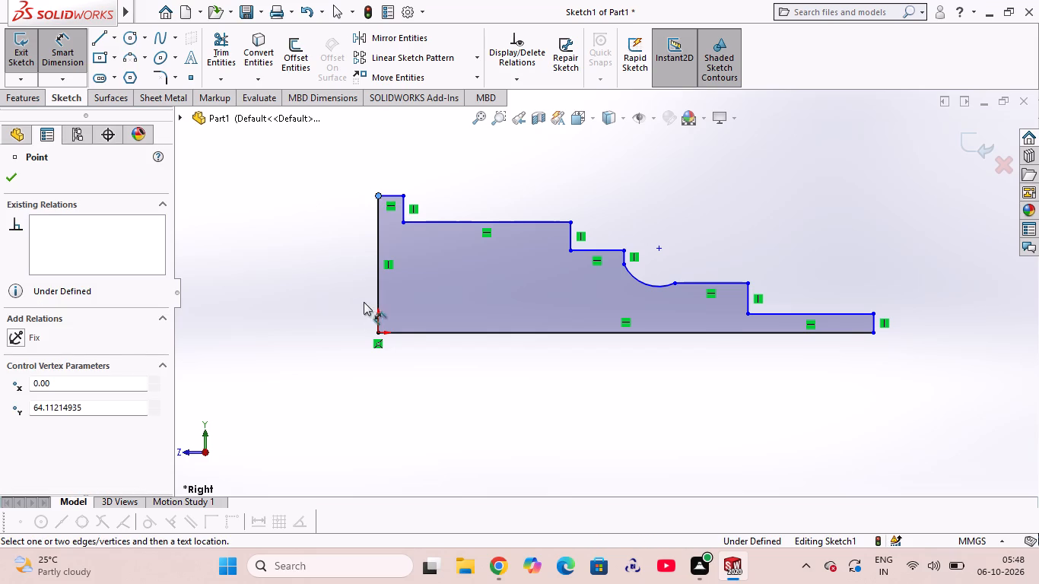
{"action": "left_click", "coordinate": [377, 334]}
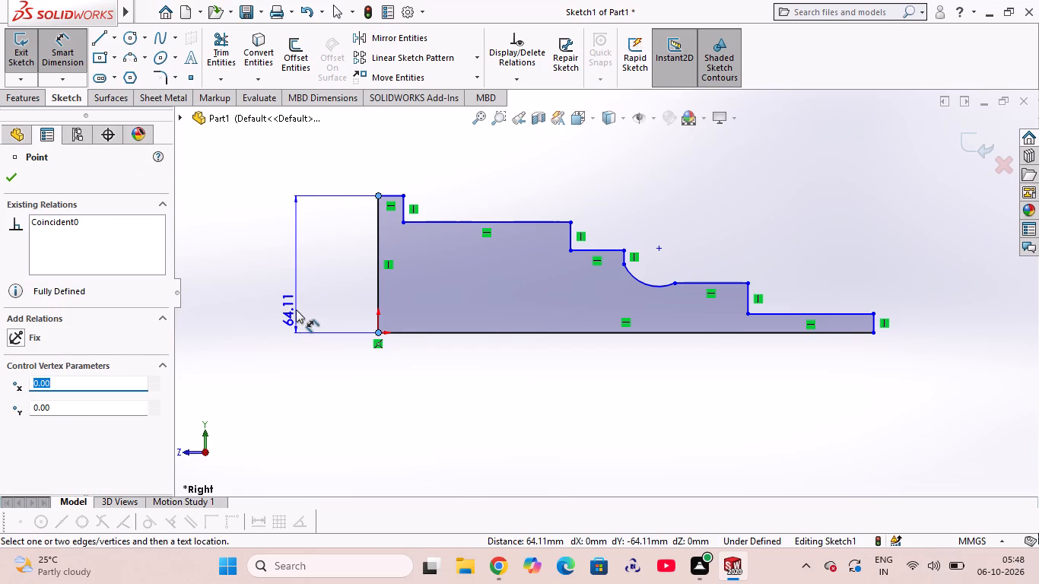
{"action": "left_click", "coordinate": [296, 309]}
{"action": "type", "text": "45"}
{"action": "key", "text": "Return"}
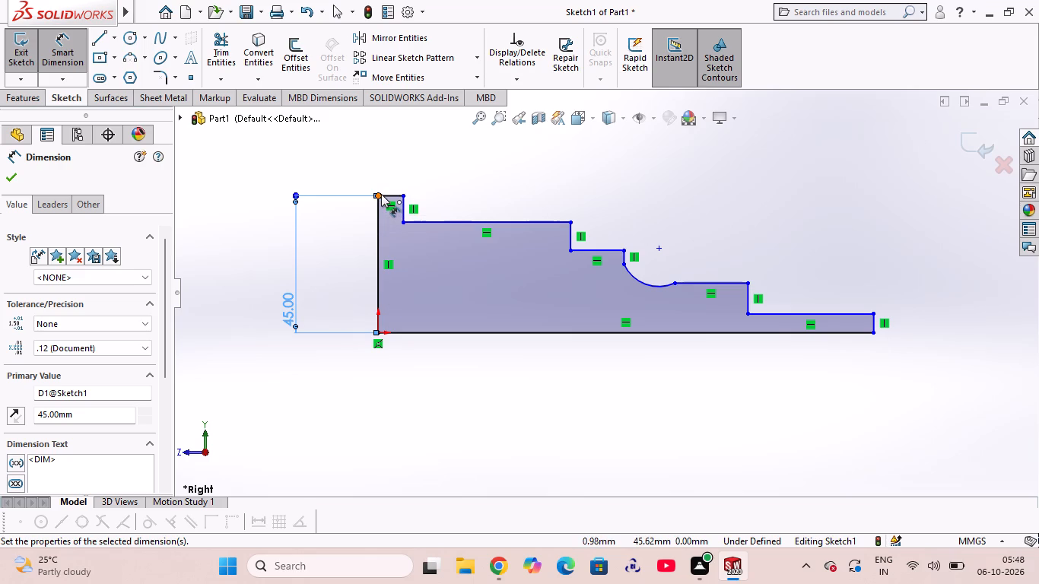
Dimension the width of the narrow topmost tread above the origin as 5 mm.
{"action": "left_click", "coordinate": [381, 194]}
{"action": "left_click", "coordinate": [405, 197]}
{"action": "left_click", "coordinate": [403, 167]}
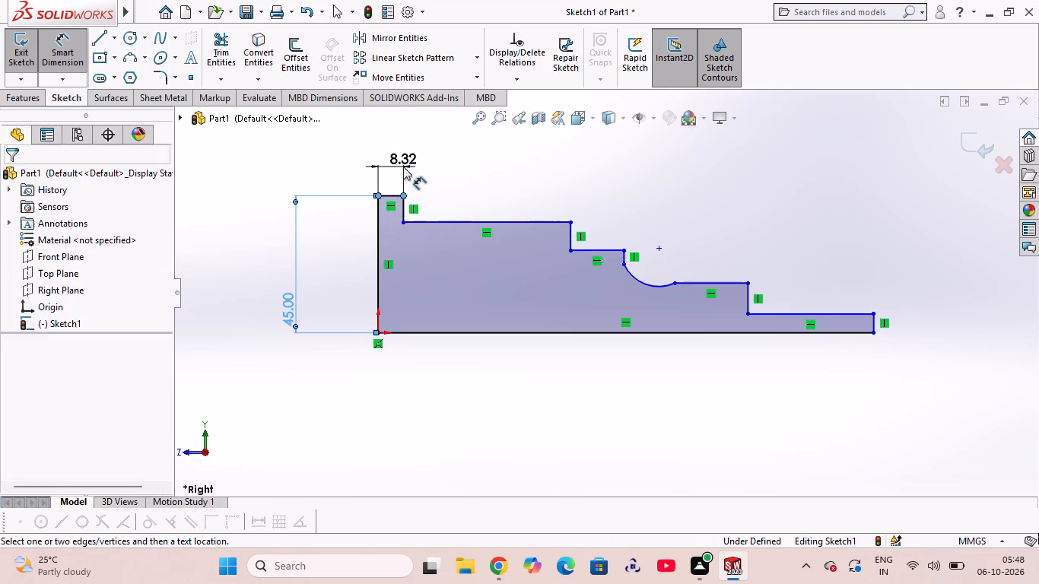
{"action": "key", "text": "5"}
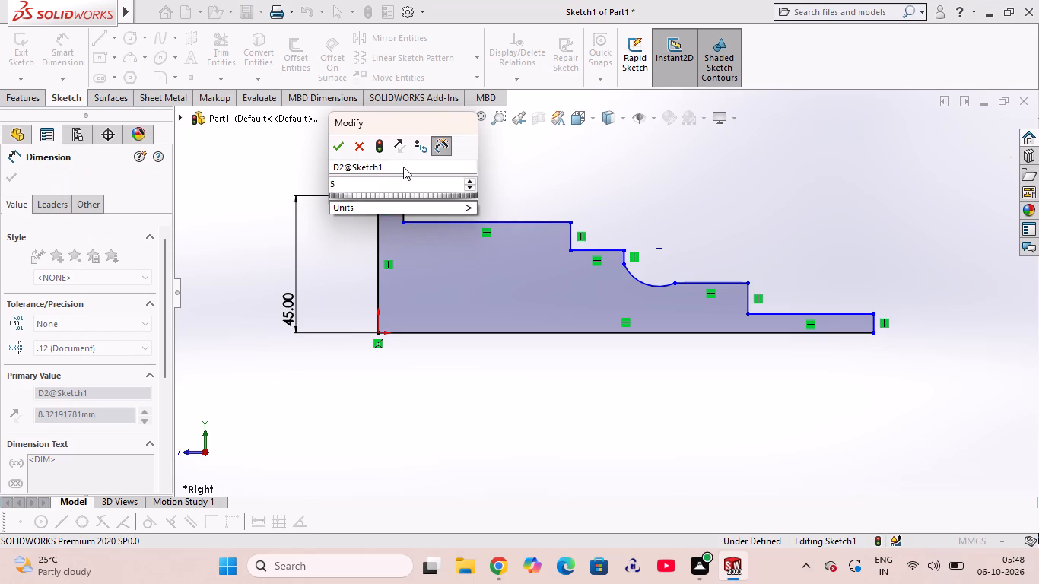
{"action": "key", "text": "Return"}
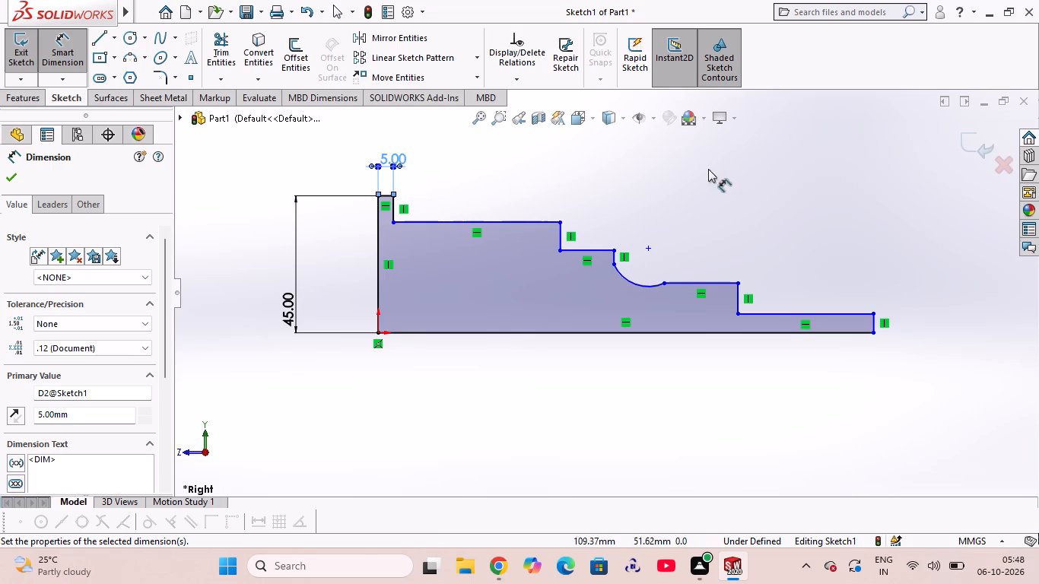
Dimension the length of the lowest tread at the profile's far end as 32 mm.
{"action": "left_click", "coordinate": [739, 314]}
{"action": "left_click", "coordinate": [873, 311]}
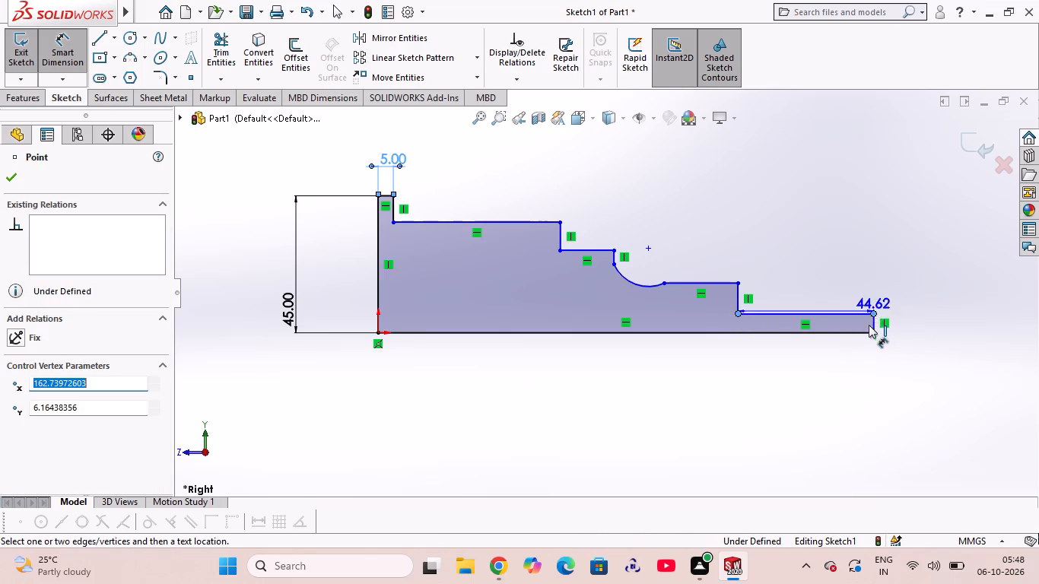
{"action": "left_click", "coordinate": [844, 426]}
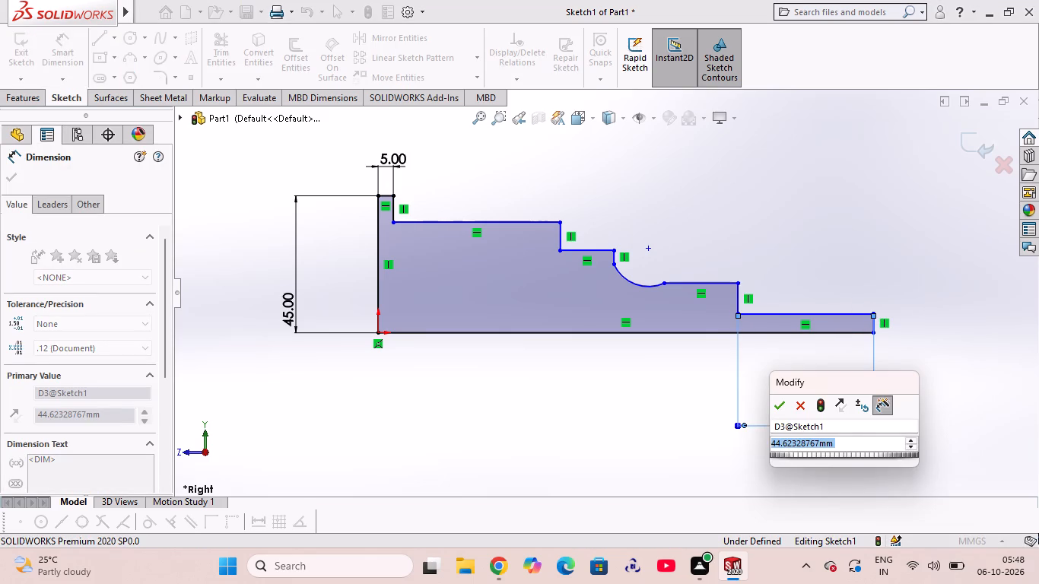
{"action": "type", "text": "32"}
{"action": "key", "text": "Return"}
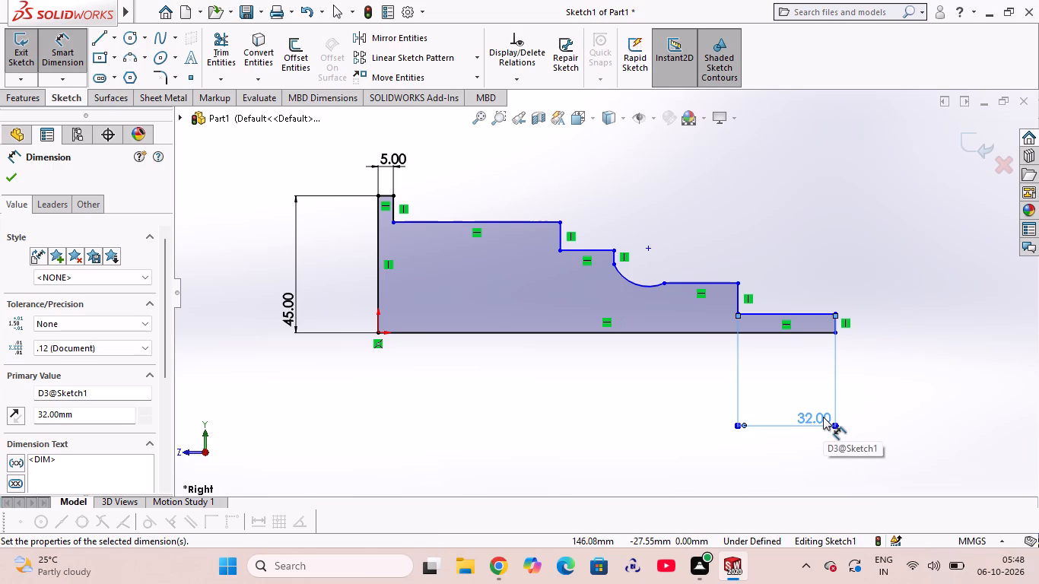
Set the horizontal distance from the concave arc's lower endpoint to the profile's far end to 80 mm.
{"action": "left_click", "coordinate": [664, 281]}
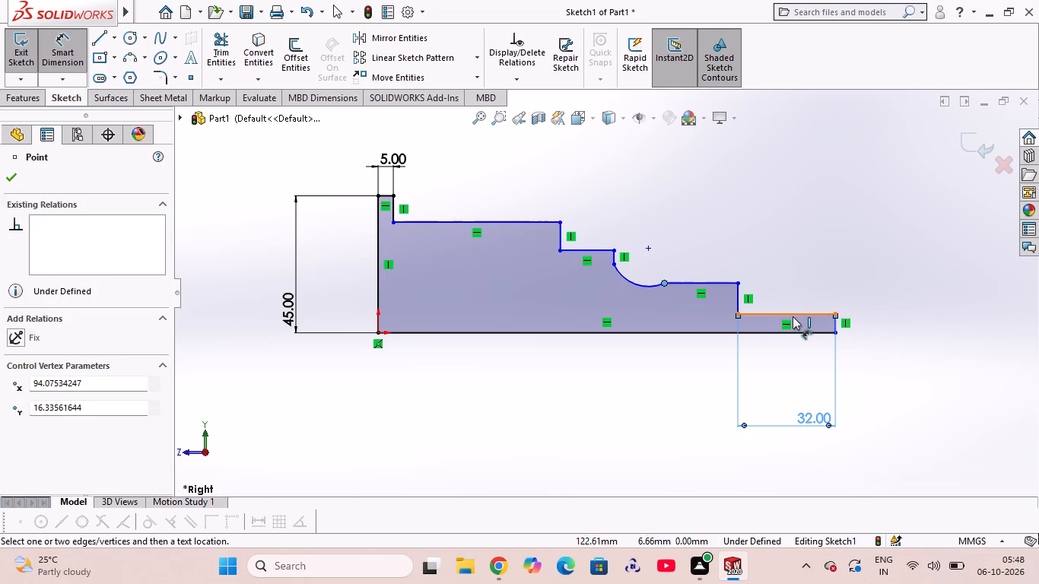
{"action": "left_click", "coordinate": [835, 313]}
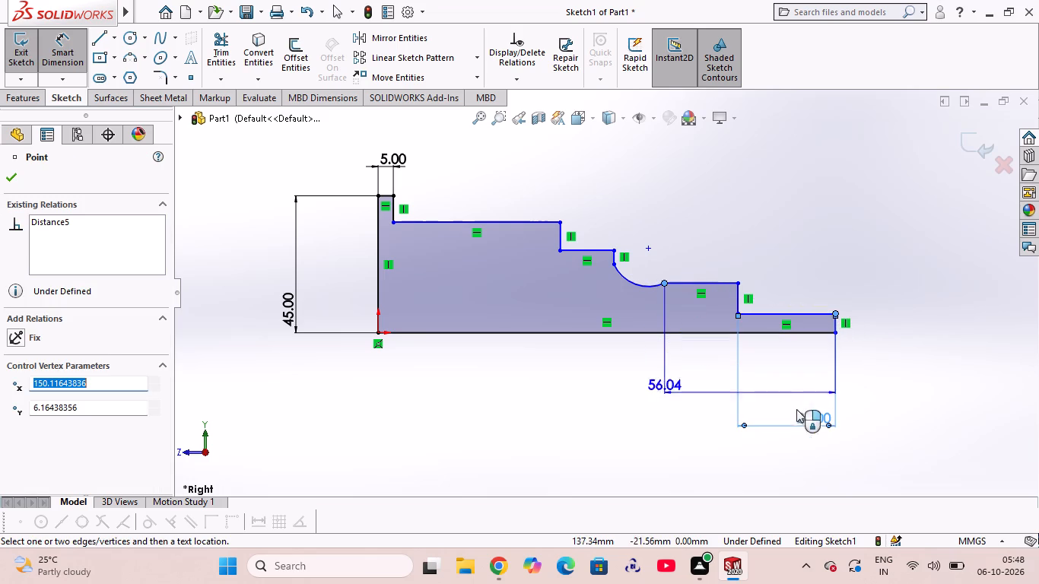
{"action": "left_click", "coordinate": [793, 474]}
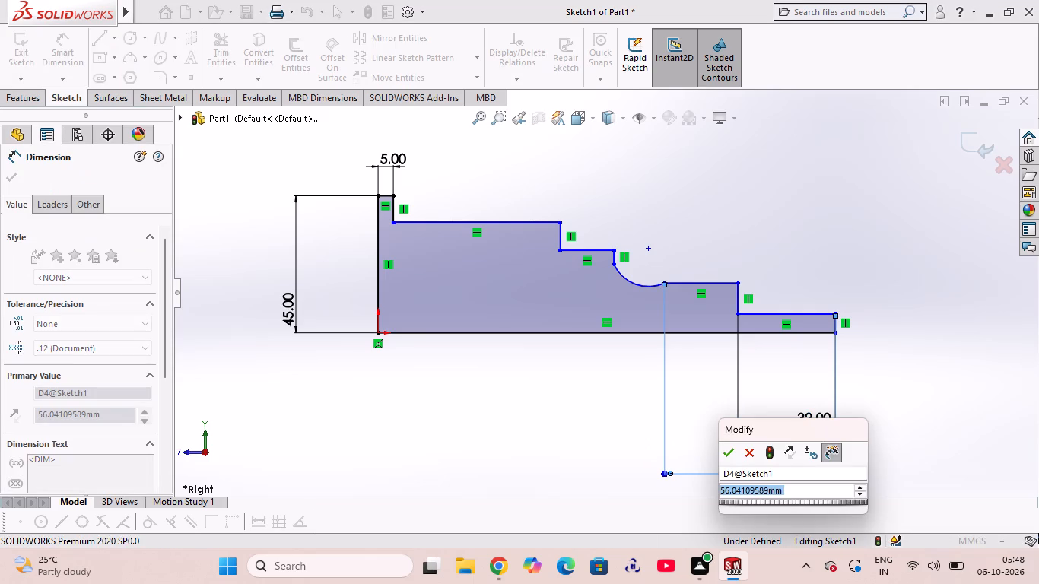
{"action": "type", "text": "80"}
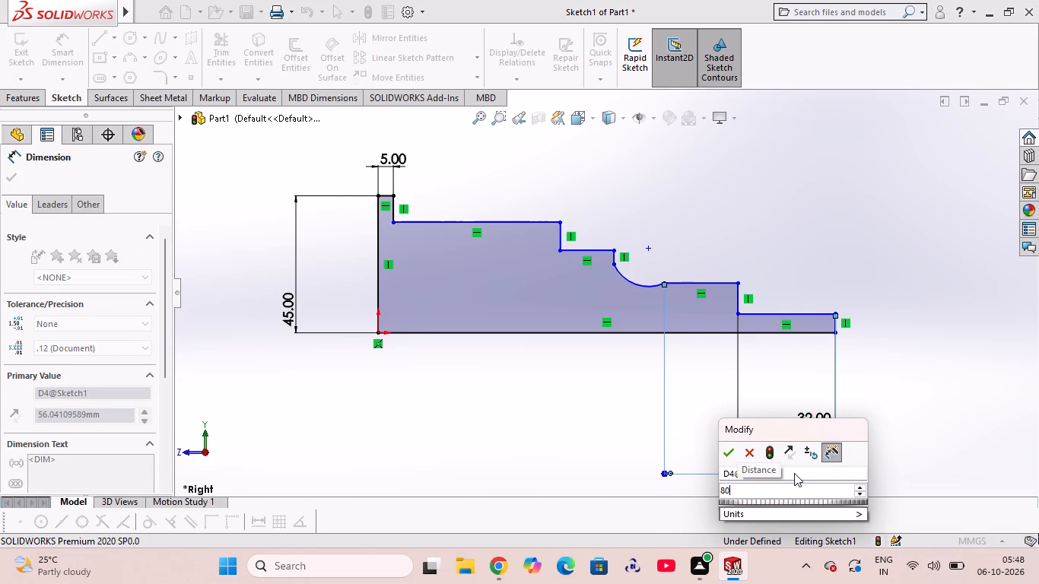
{"action": "key", "text": "Return"}
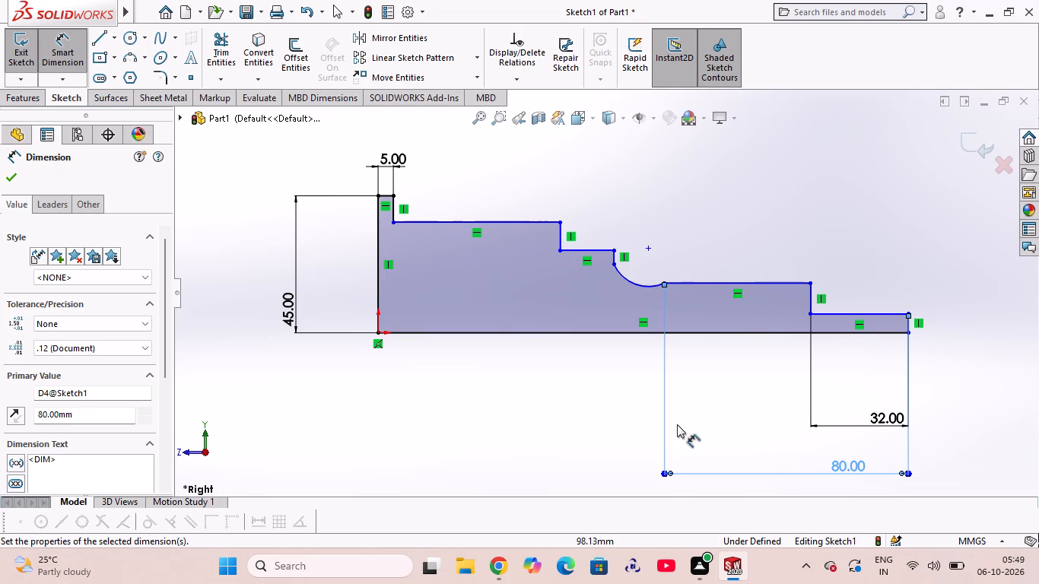
Set the horizontal distance from the step corner just above the arc to the profile's far end to 102 mm.
{"action": "left_click", "coordinate": [613, 250]}
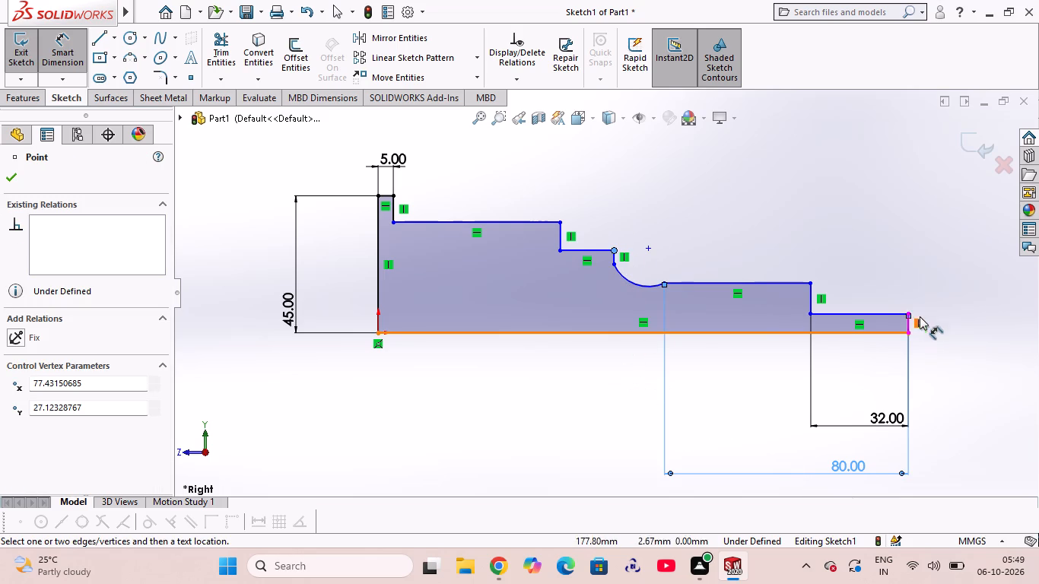
{"action": "left_click", "coordinate": [907, 313]}
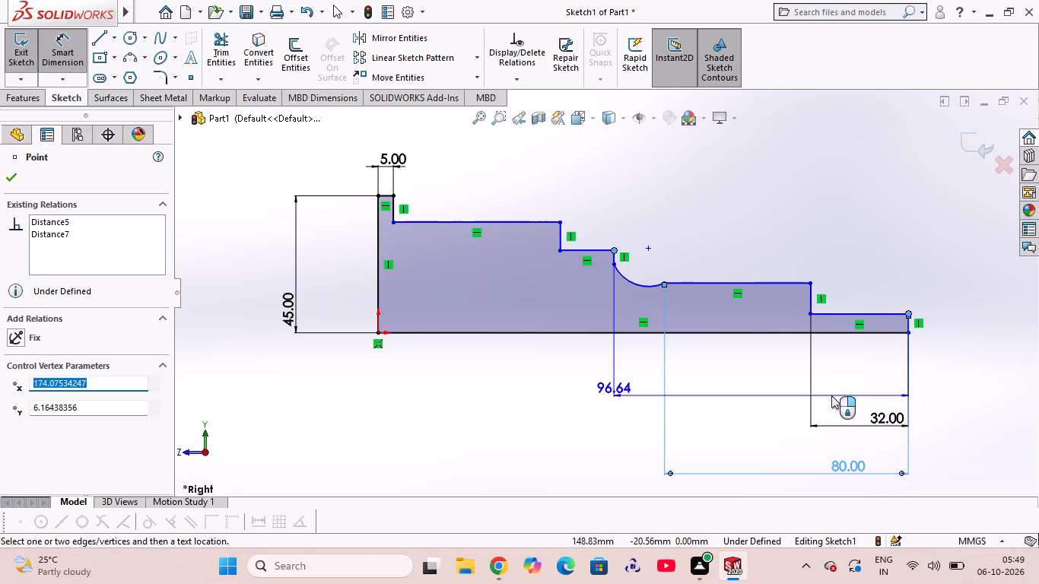
{"action": "scroll", "coordinate": [831, 393], "scroll_direction": "down", "scroll_amount": 2}
{"action": "scroll", "coordinate": [820, 335], "scroll_direction": "up", "scroll_amount": 3}
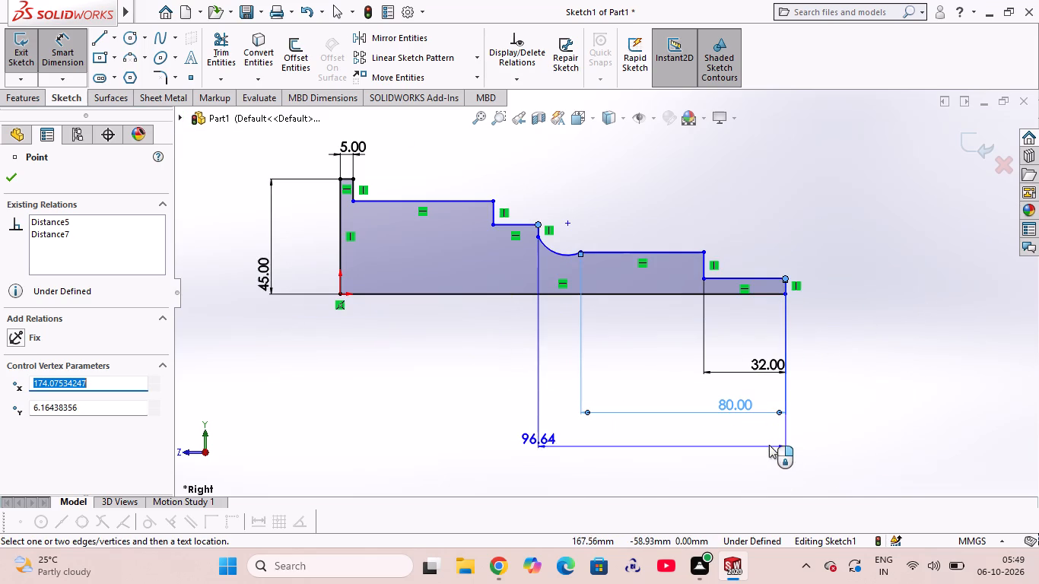
{"action": "left_click", "coordinate": [764, 455]}
{"action": "key", "text": "1"}
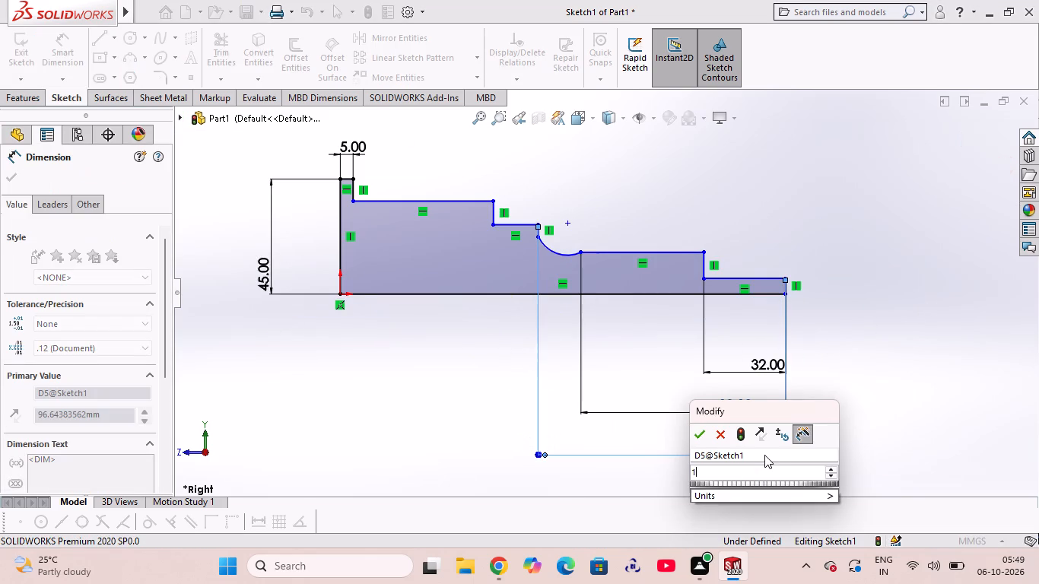
{"action": "type", "text": "02"}
{"action": "key", "text": "Return"}
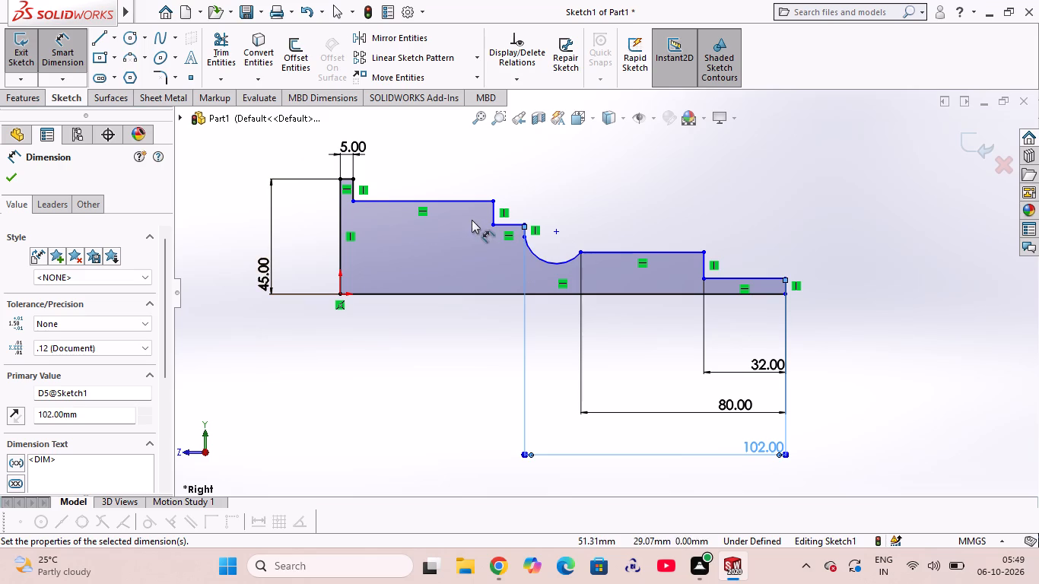
Set the horizontal distance from the base of the riser below the long upper tread to the profile's far end to 112 mm.
{"action": "left_click", "coordinate": [492, 225]}
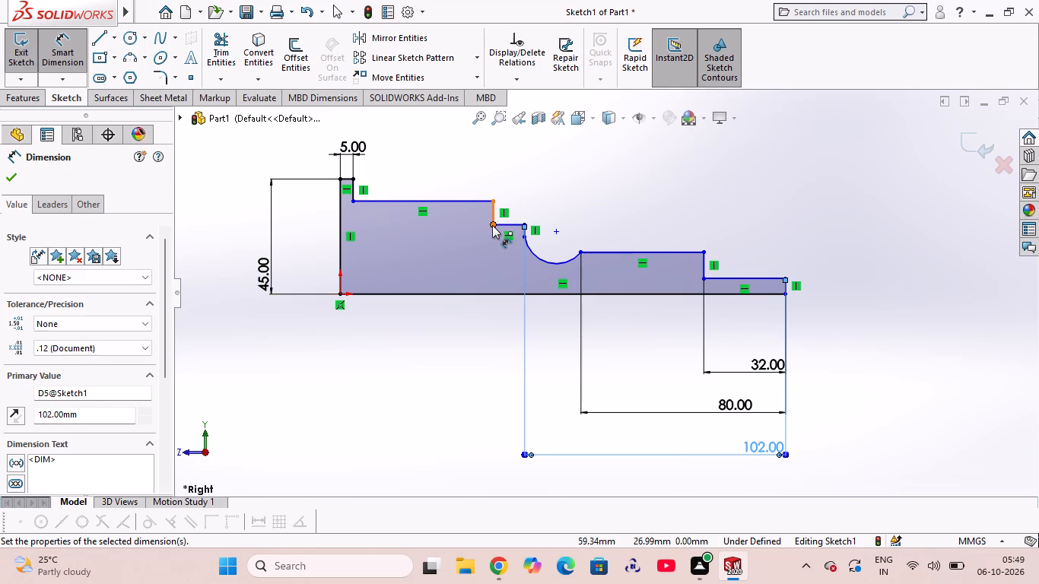
{"action": "left_click", "coordinate": [786, 278]}
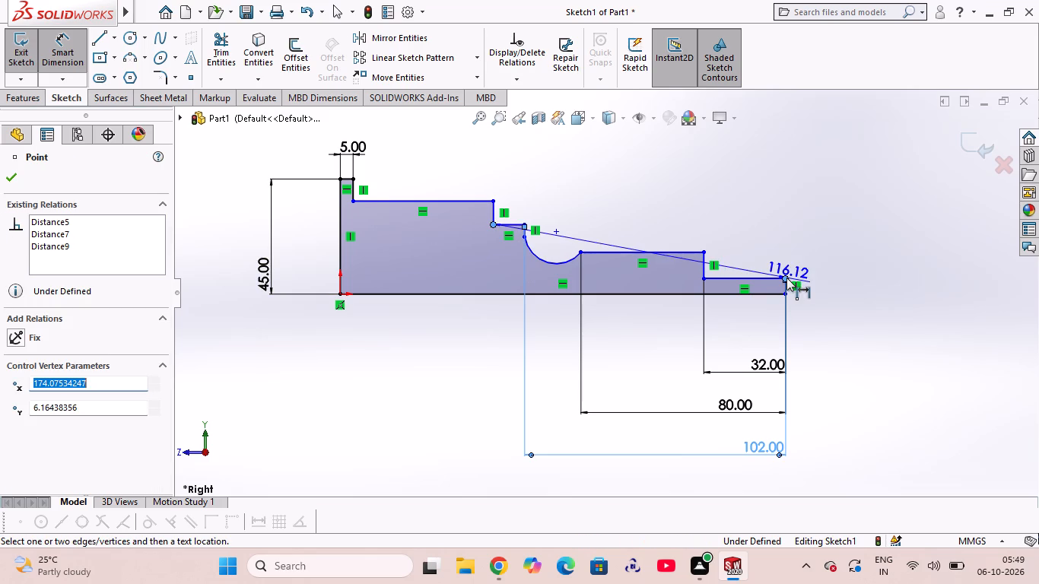
{"action": "scroll", "coordinate": [653, 306], "scroll_direction": "down", "scroll_amount": 1}
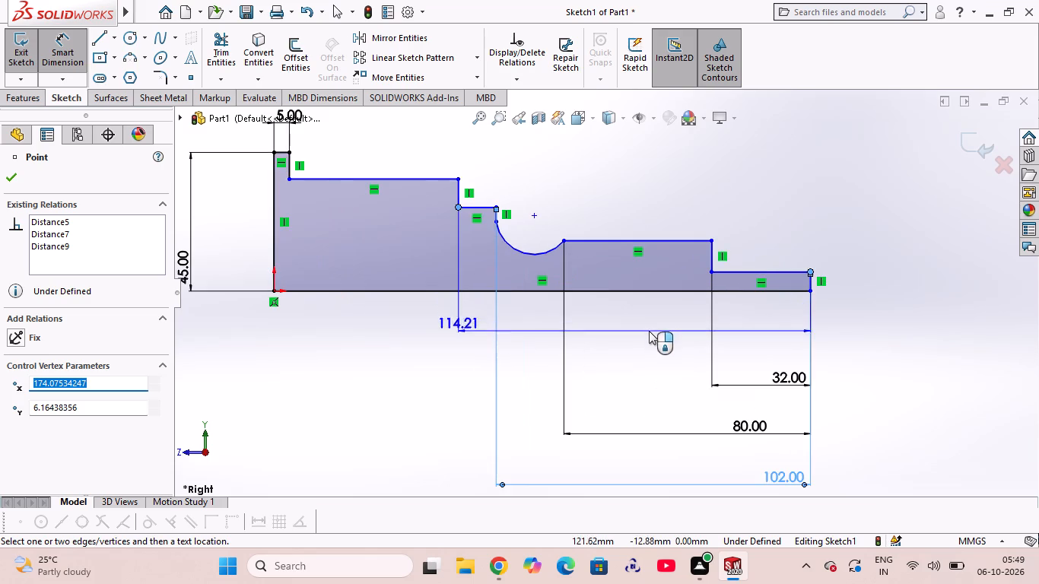
{"action": "scroll", "coordinate": [648, 328], "scroll_direction": "up", "scroll_amount": 3}
{"action": "left_click", "coordinate": [622, 436]}
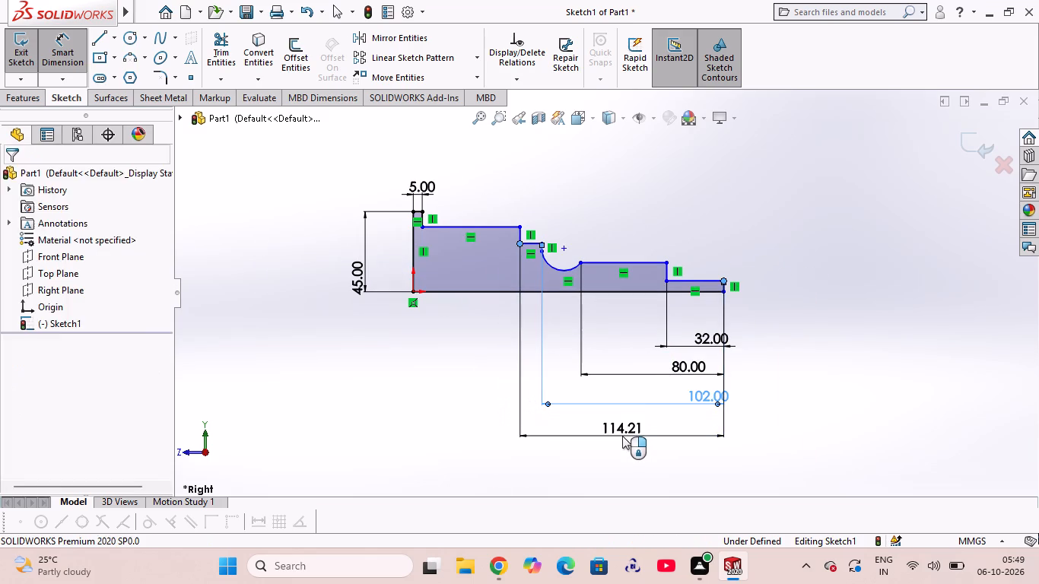
{"action": "type", "text": "112"}
{"action": "key", "text": "Return"}
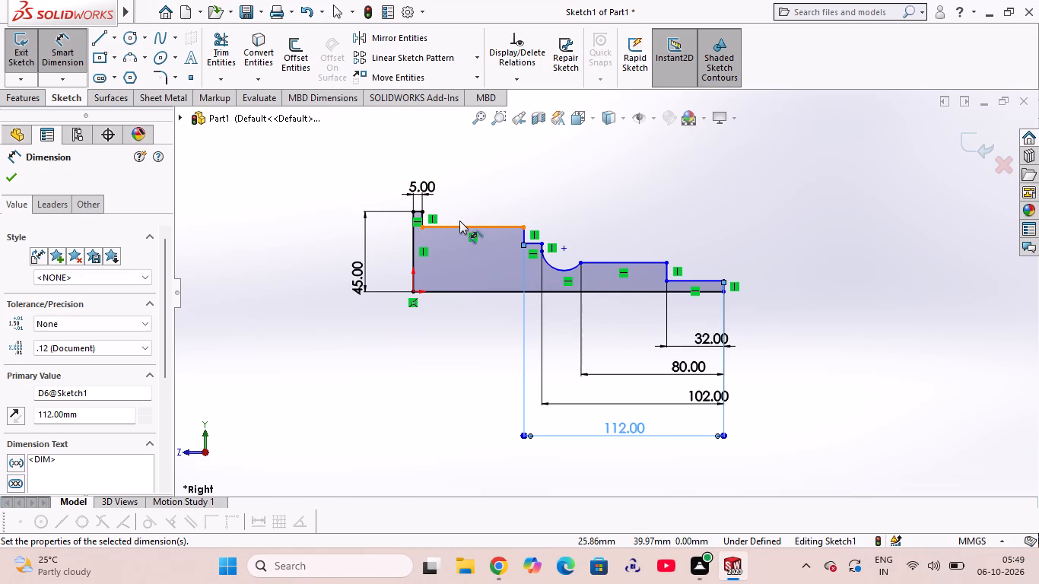
Dimension the overall horizontal length from the top corner above the origin to the profile's far end as 163 mm.
{"action": "left_click", "coordinate": [412, 212]}
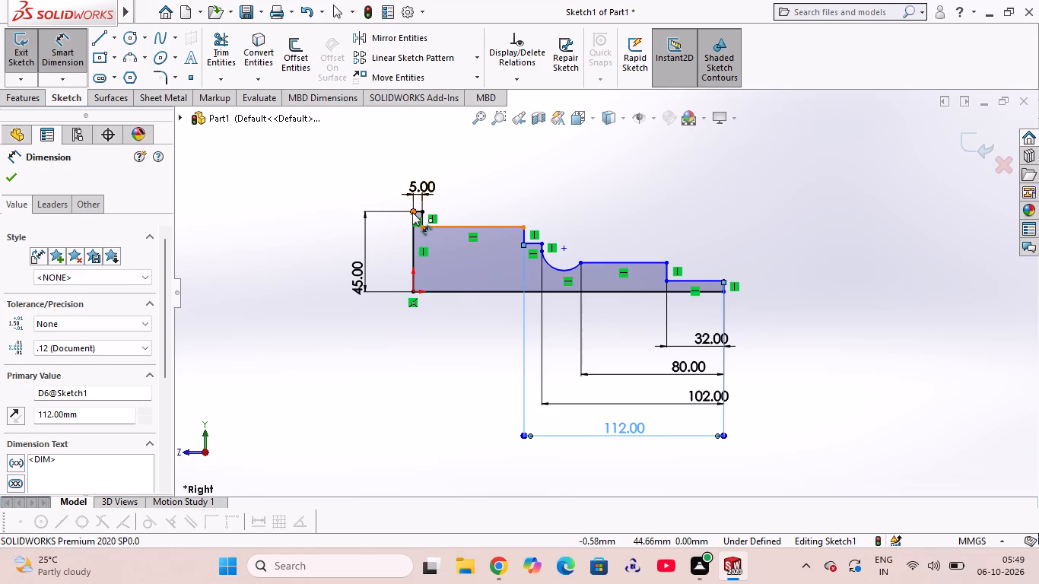
{"action": "left_click", "coordinate": [723, 278]}
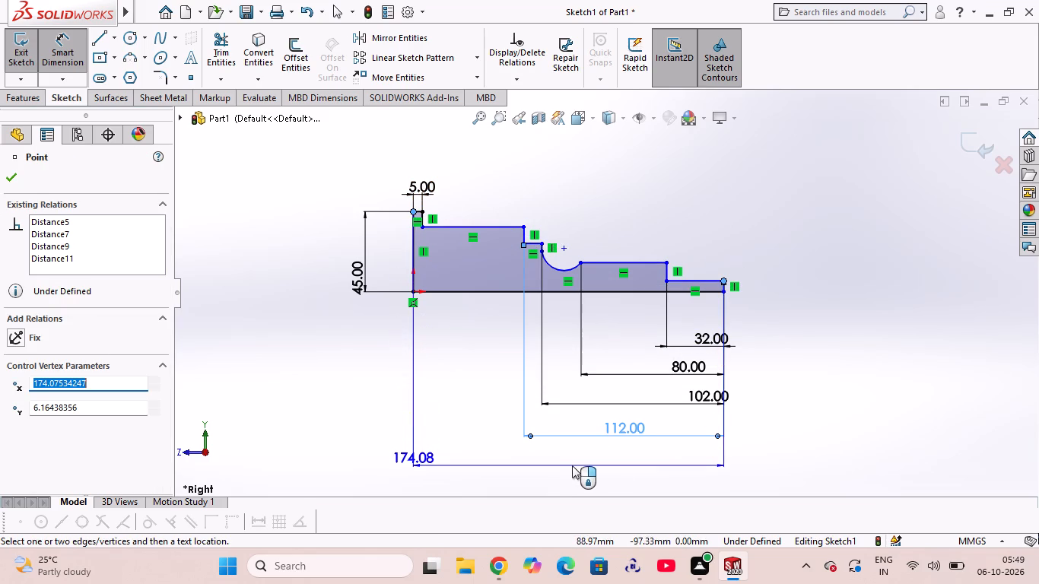
{"action": "left_click", "coordinate": [572, 465]}
{"action": "type", "text": "163"}
{"action": "key", "text": "Return"}
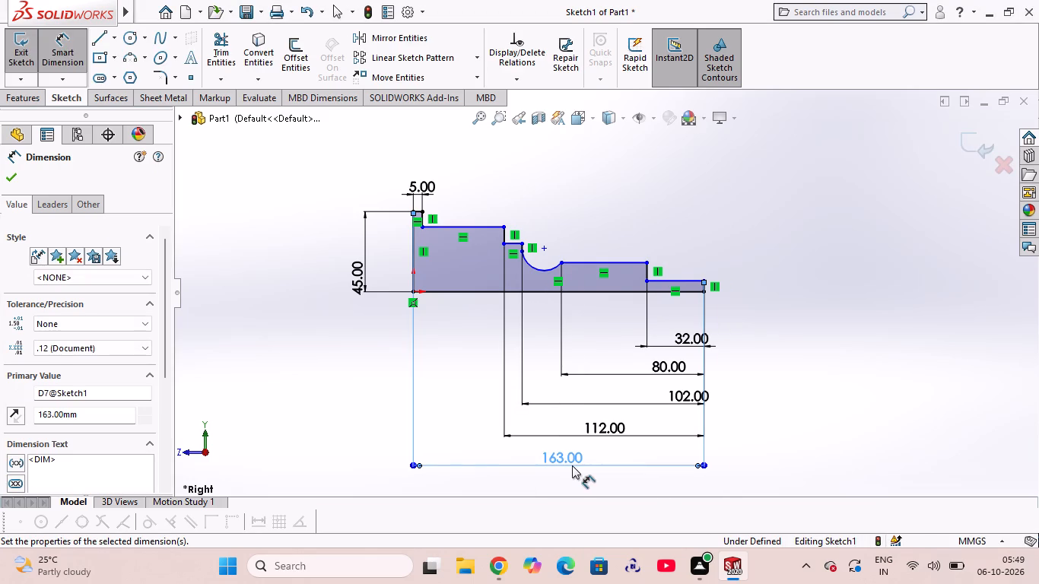
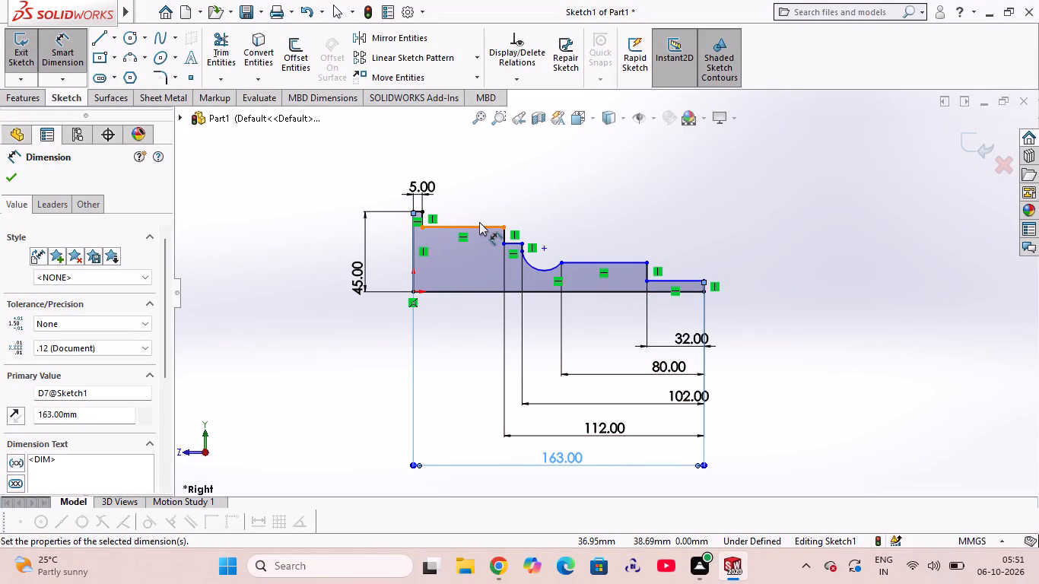
Set the height of the long upper tread, beside the 5 mm shoulder, to 39 mm above the profile's base line.
{"action": "left_click", "coordinate": [422, 227]}
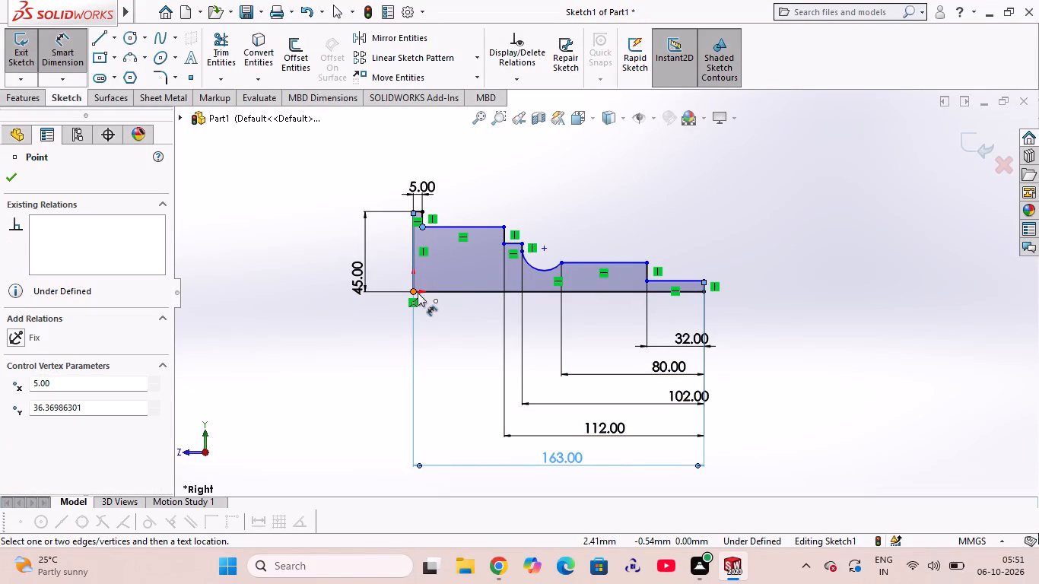
{"action": "left_click", "coordinate": [426, 291]}
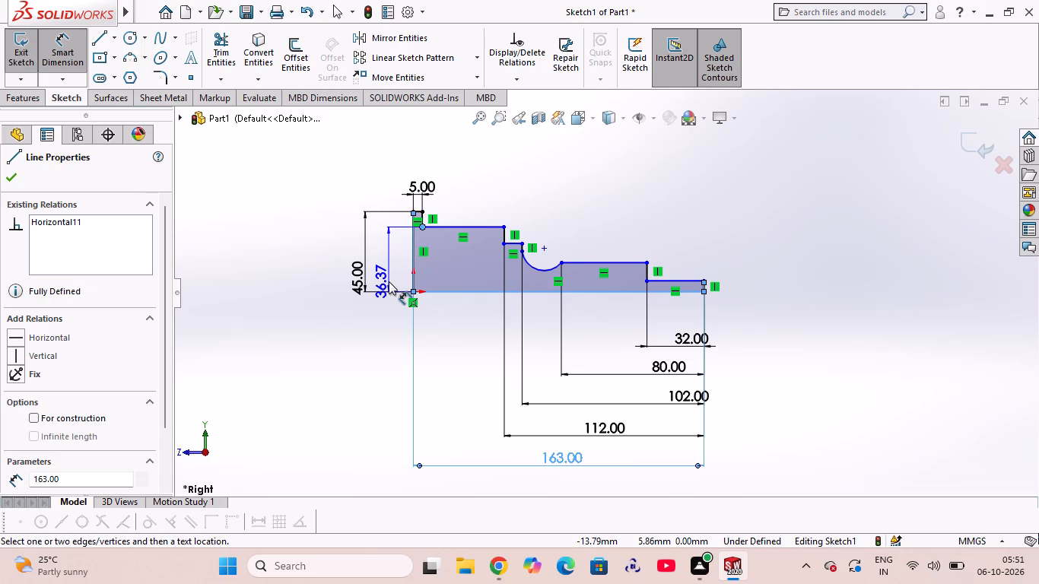
{"action": "left_click", "coordinate": [389, 281]}
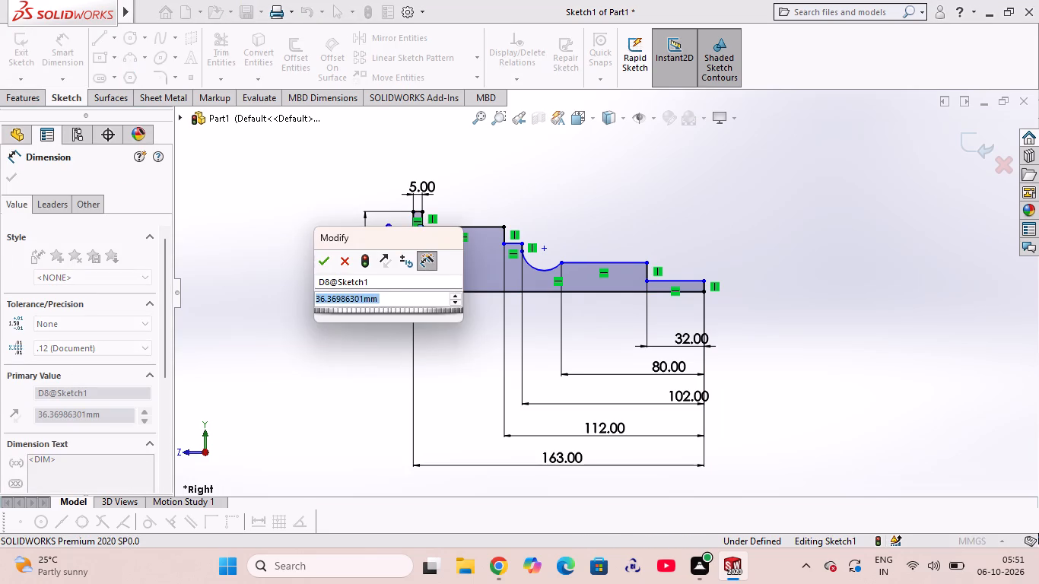
{"action": "type", "text": "39"}
{"action": "key", "text": "Return"}
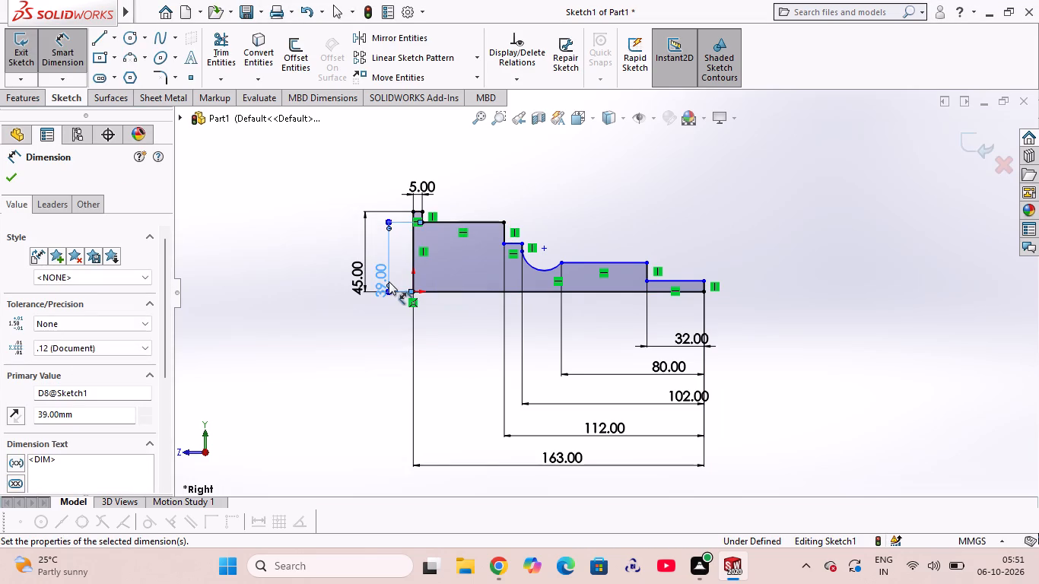
Move the 45 mm and 39 mm height dimensions farther out from the profile.
{"action": "left_click_drag", "start_coordinate": [360, 265], "coordinate": [284, 268]}
{"action": "left_click_drag", "start_coordinate": [388, 262], "coordinate": [312, 256]}
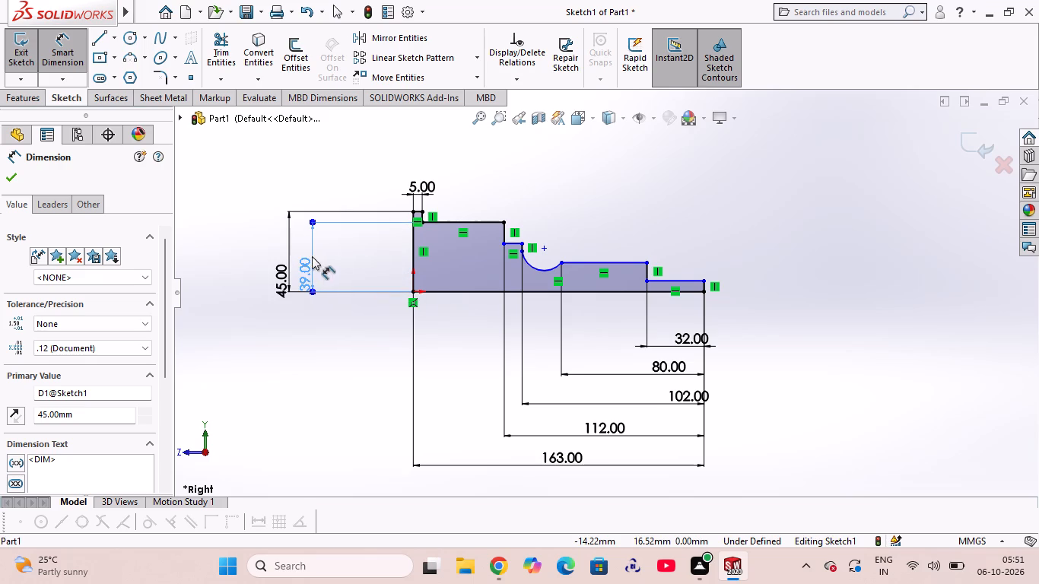
{"action": "left_click_drag", "start_coordinate": [312, 256], "coordinate": [310, 256]}
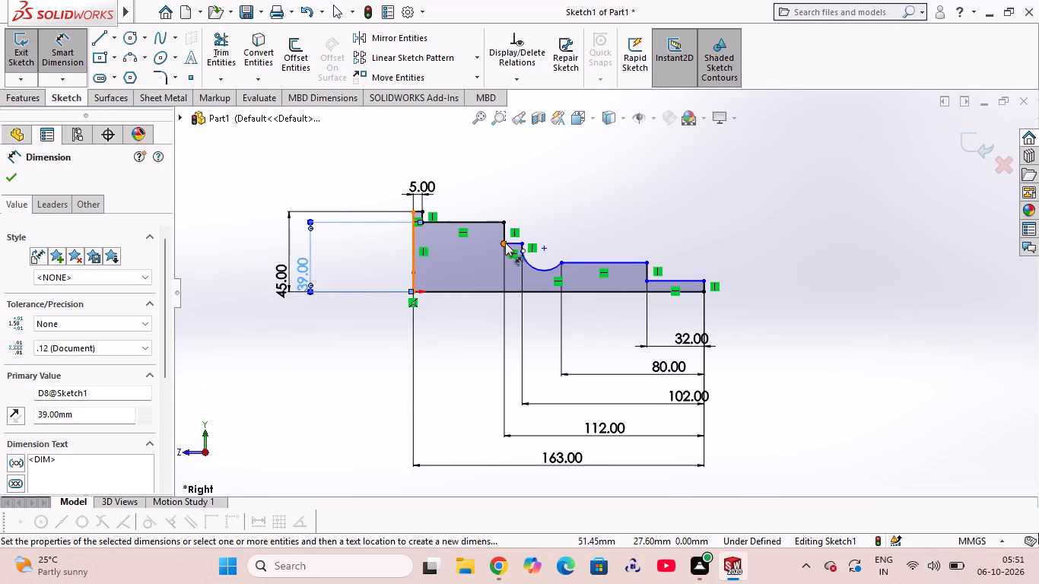
Set the height of the short tread between the long upper tread and the arc to 38 mm above the base line.
{"action": "left_click", "coordinate": [504, 243]}
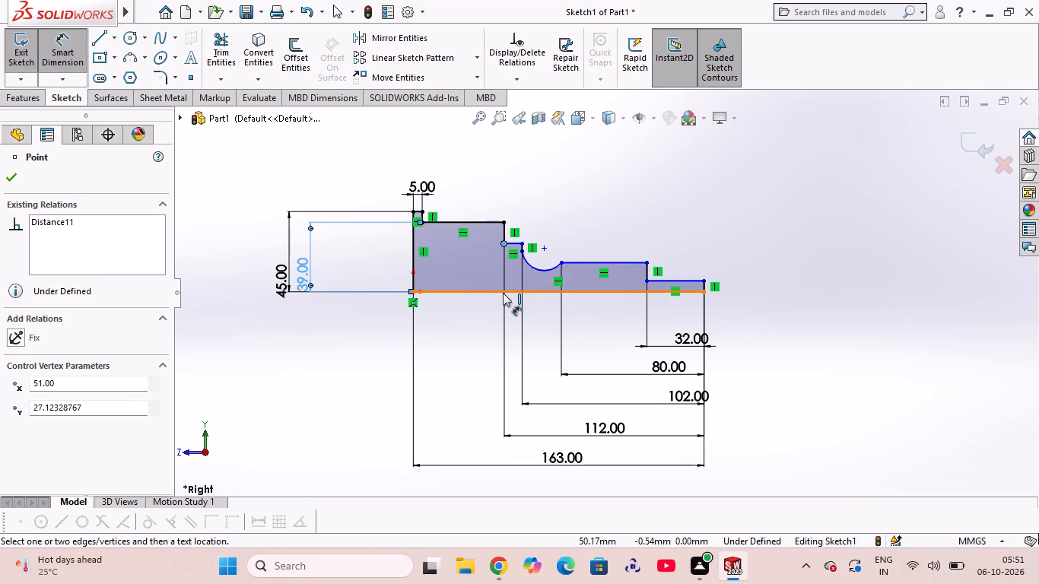
{"action": "left_click", "coordinate": [503, 293]}
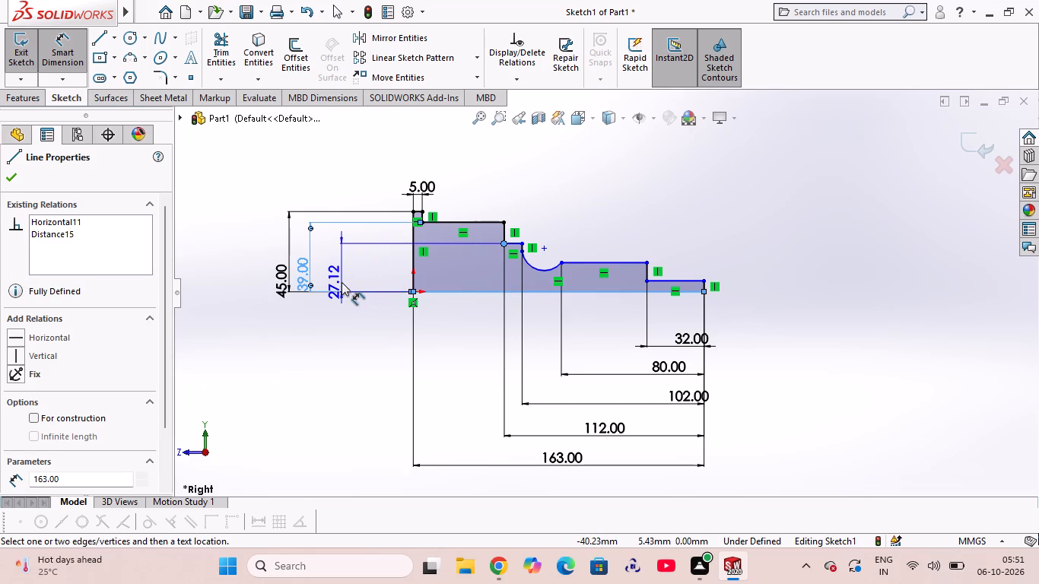
{"action": "left_click", "coordinate": [341, 282]}
{"action": "type", "text": "38"}
{"action": "key", "text": "Return"}
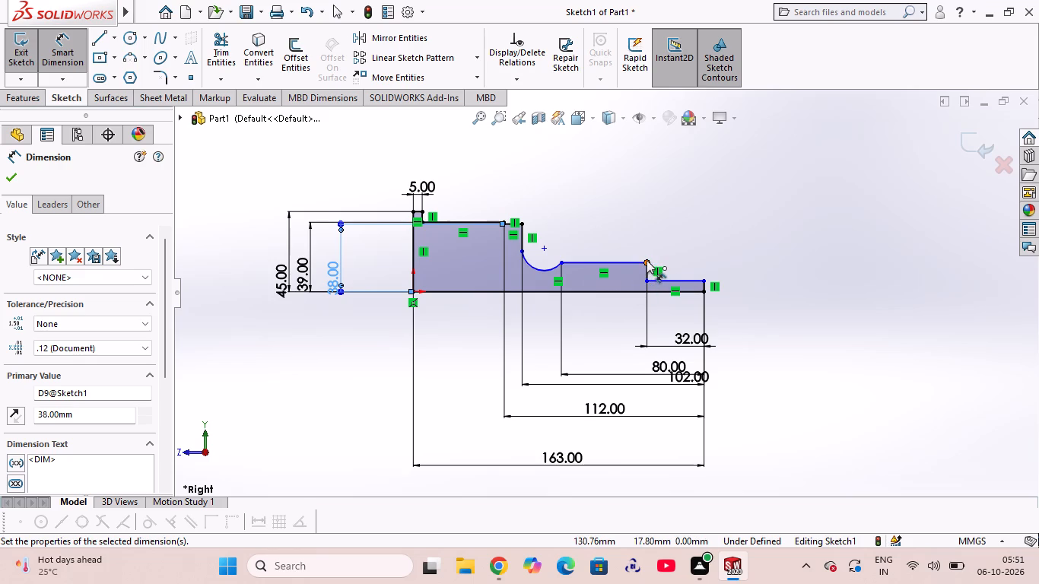
Set the height of the tread on the far side of the concave arc to 36 mm above the base line.
{"action": "left_click", "coordinate": [647, 260]}
{"action": "left_click", "coordinate": [643, 290]}
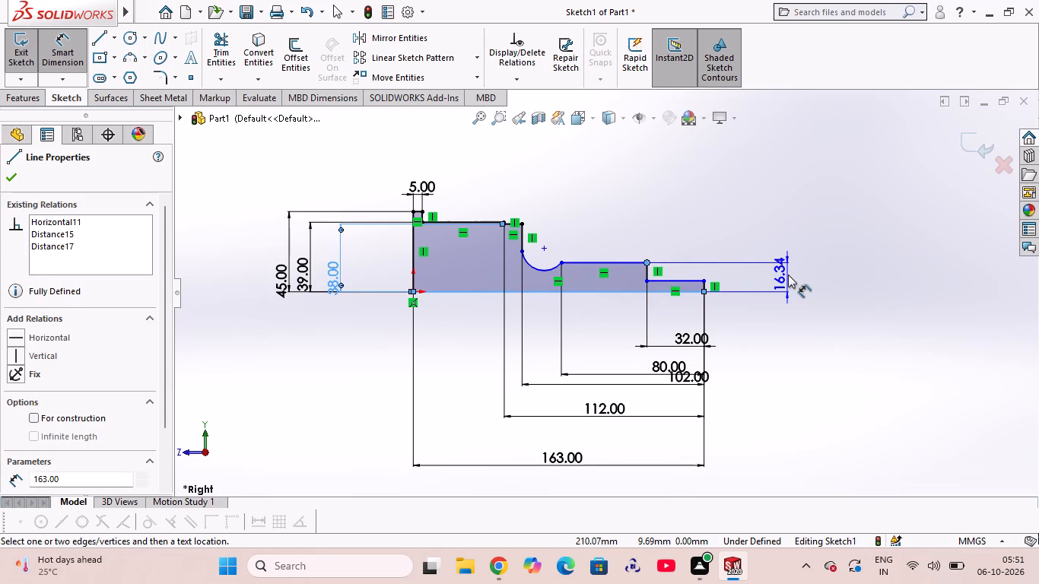
{"action": "left_click", "coordinate": [809, 276]}
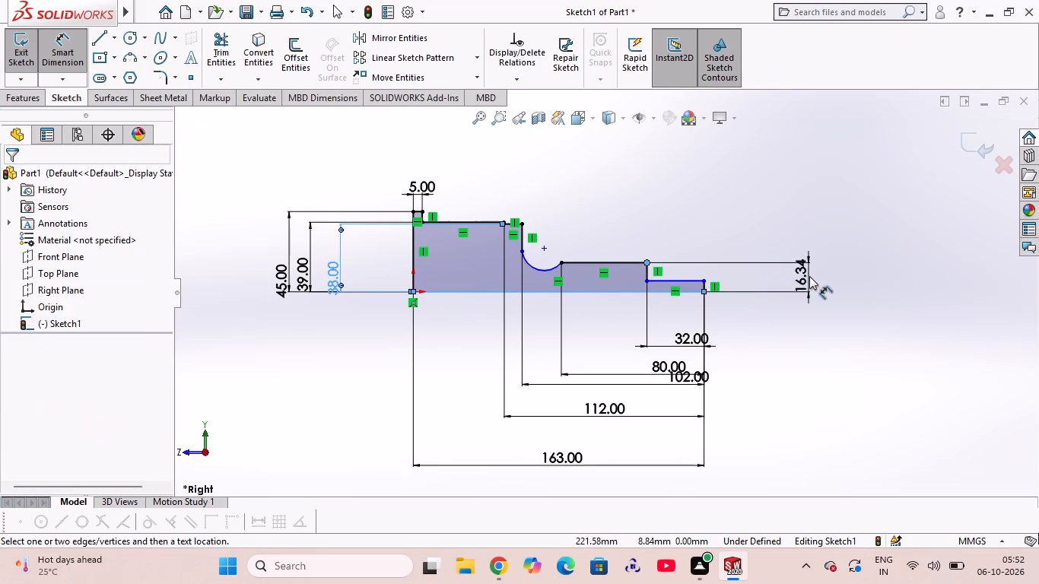
{"action": "key", "text": "3"}
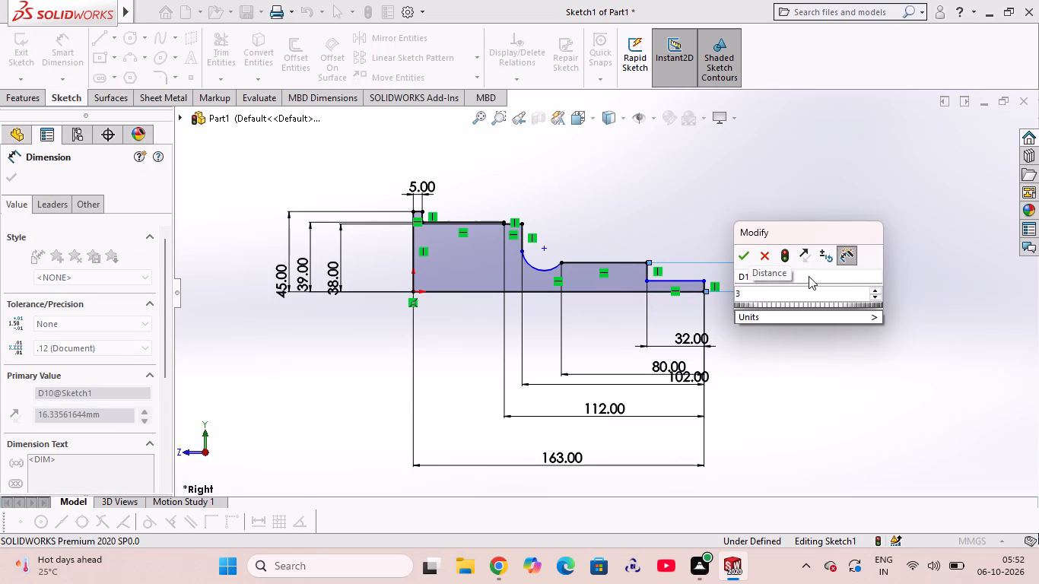
{"action": "key", "text": "6"}
{"action": "key", "text": "Return"}
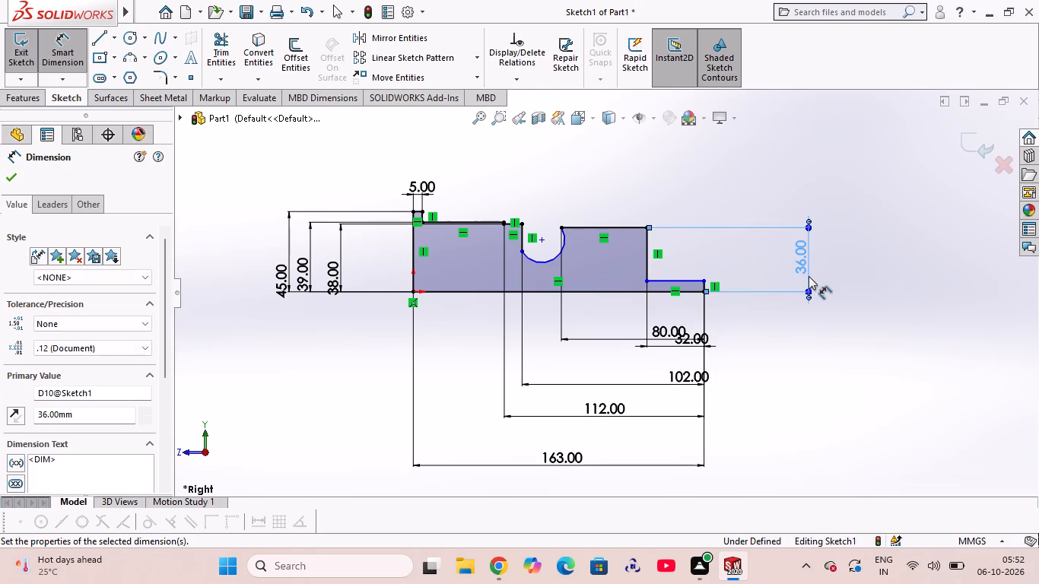
Set the height of the last tread, at the profile's far end, to 32.5 mm above the base line.
{"action": "left_click", "coordinate": [706, 279]}
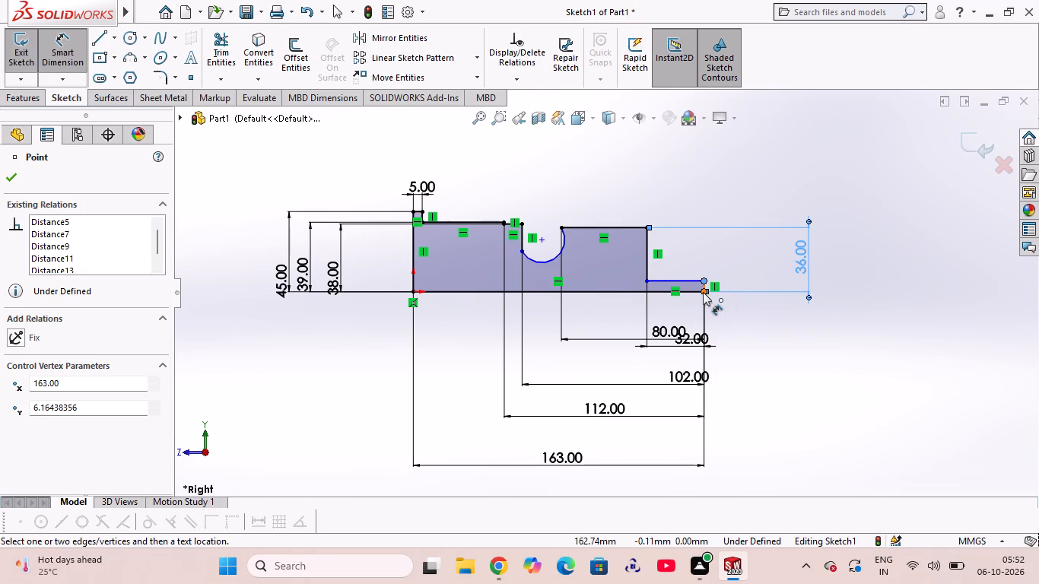
{"action": "left_click", "coordinate": [703, 292]}
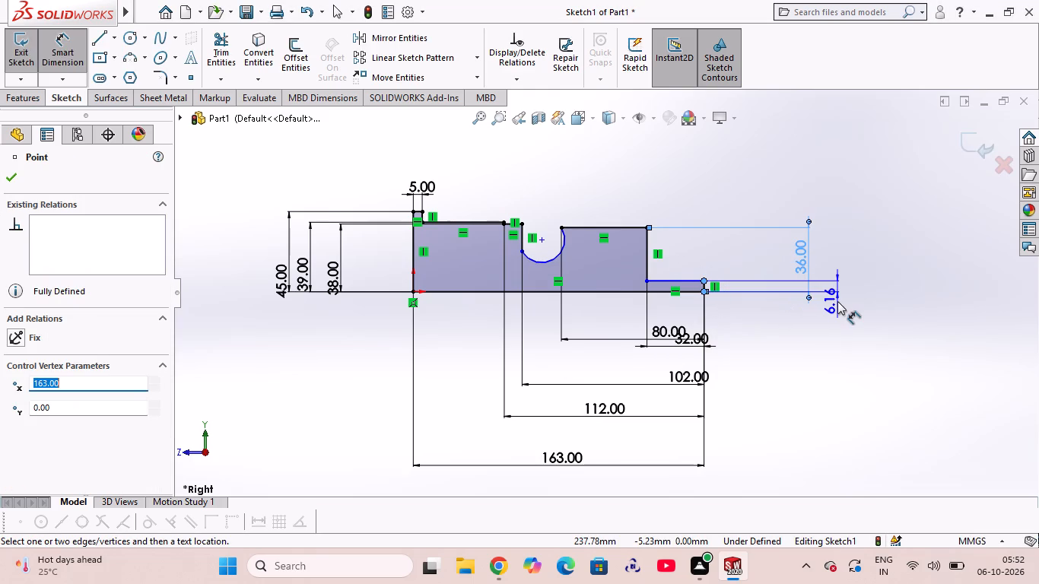
{"action": "left_click", "coordinate": [838, 301]}
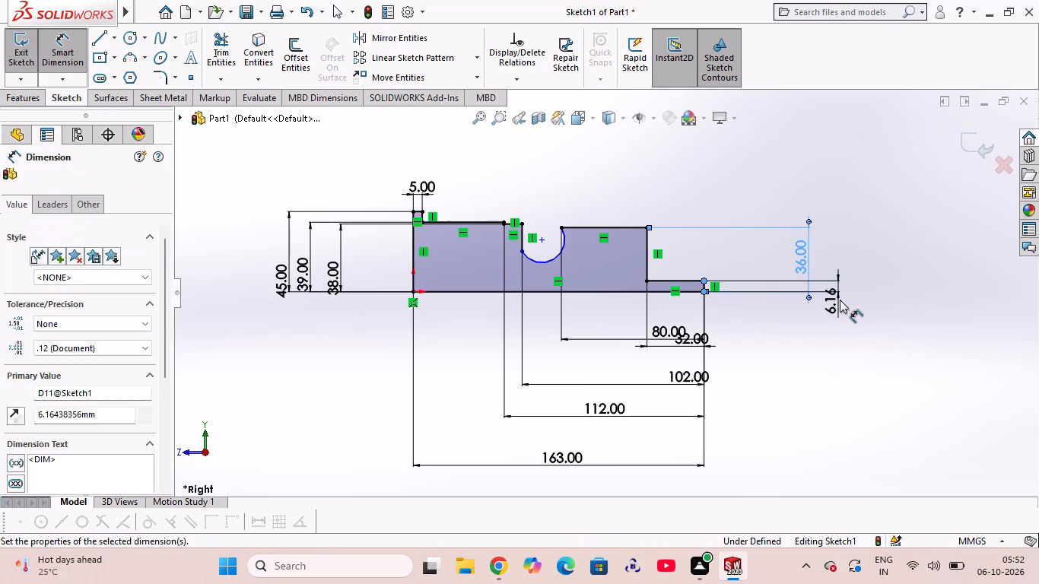
{"action": "type", "text": "32"}
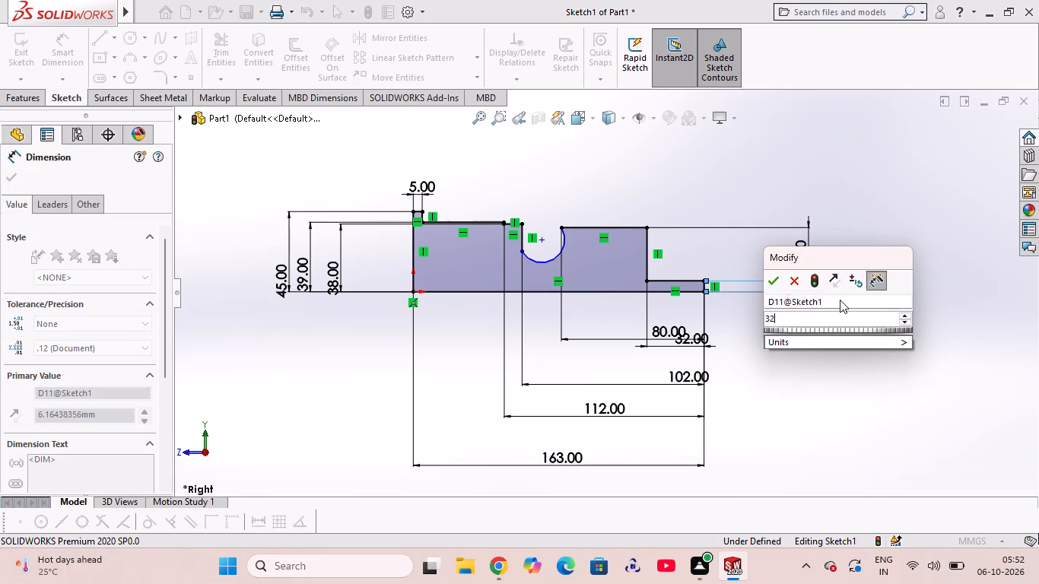
{"action": "type", "text": ".5"}
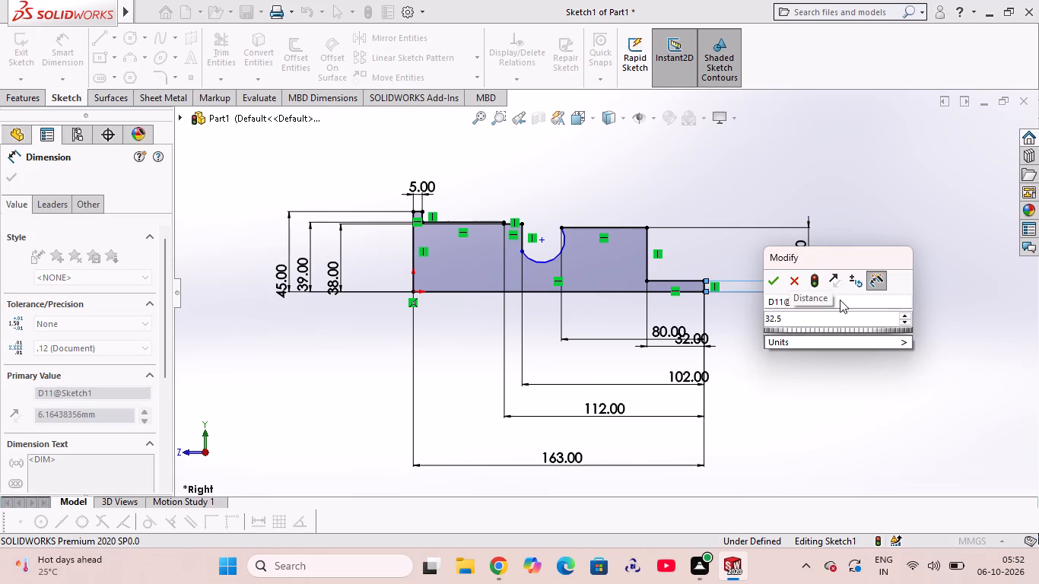
{"action": "key", "text": "Return"}
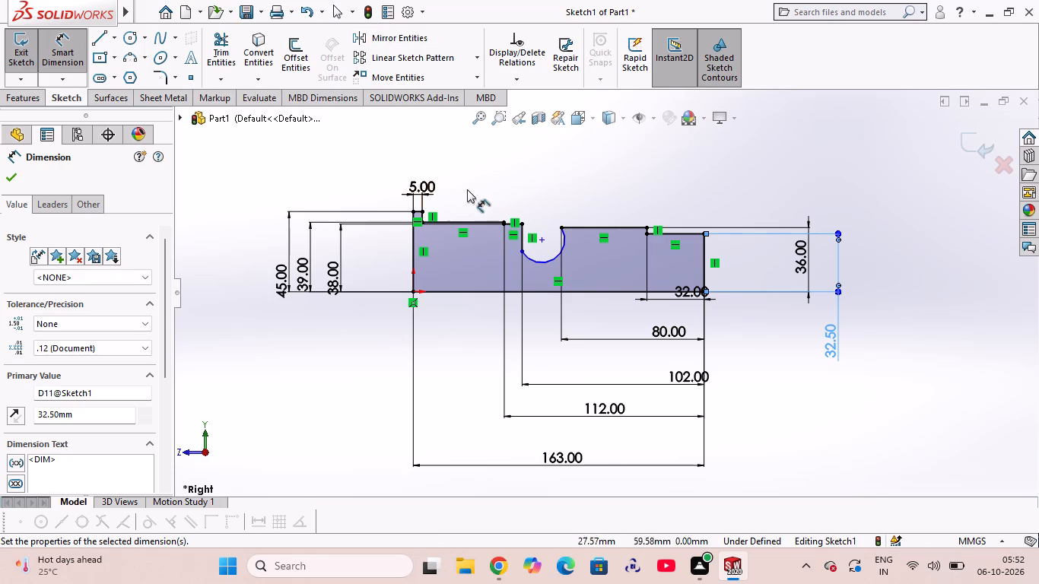
Dimension the concave arc's radius as 11 mm.
{"action": "left_click", "coordinate": [556, 257]}
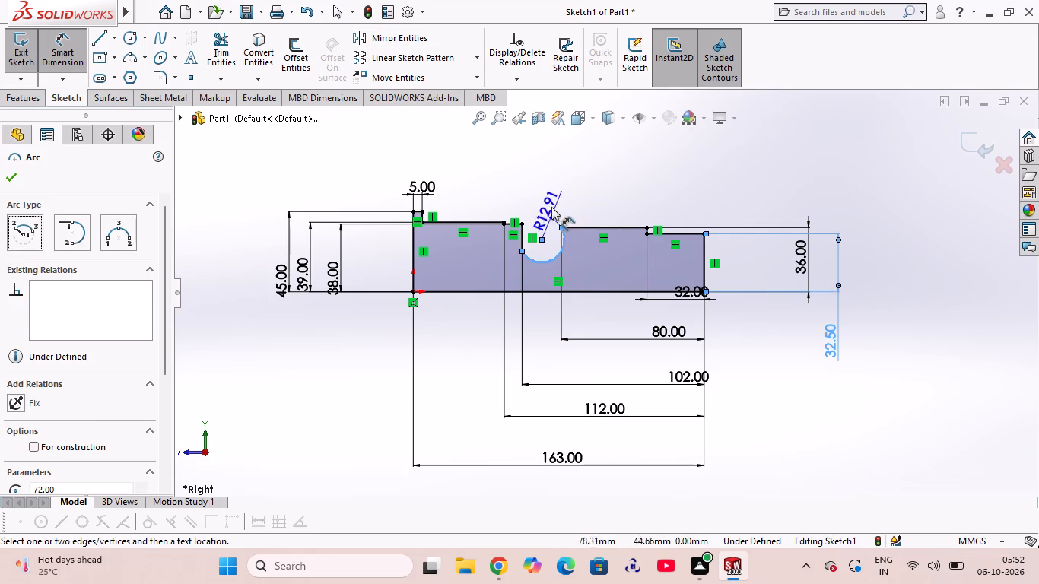
{"action": "left_click", "coordinate": [567, 175]}
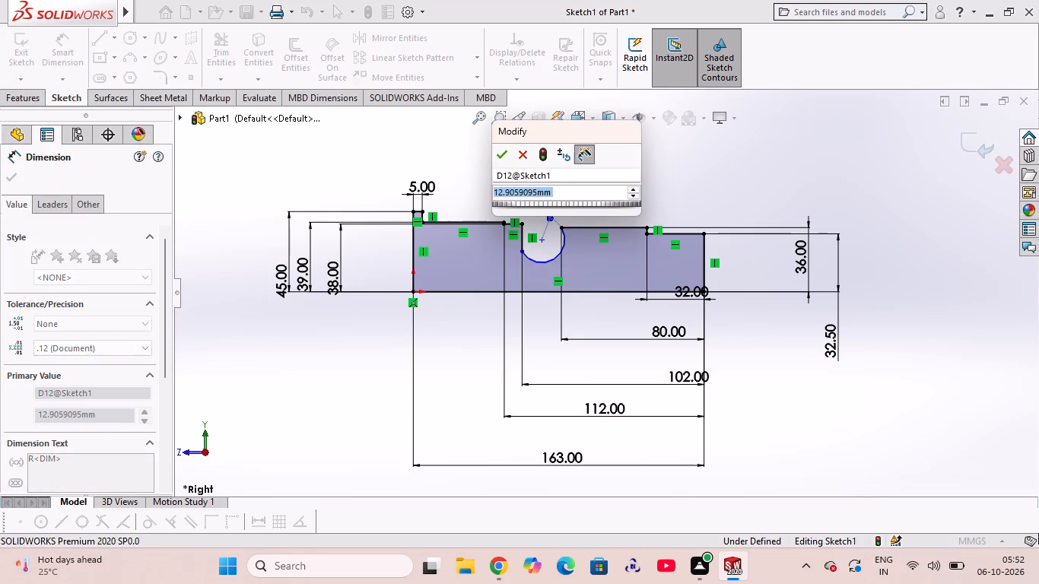
{"action": "type", "text": "11"}
{"action": "key", "text": "Return"}
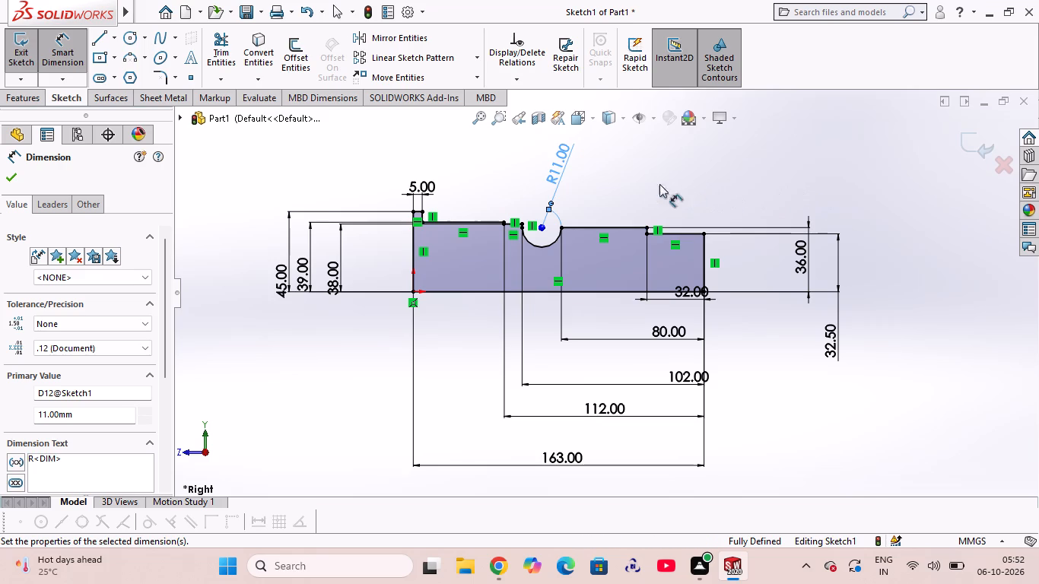
{"action": "left_click", "coordinate": [602, 181]}
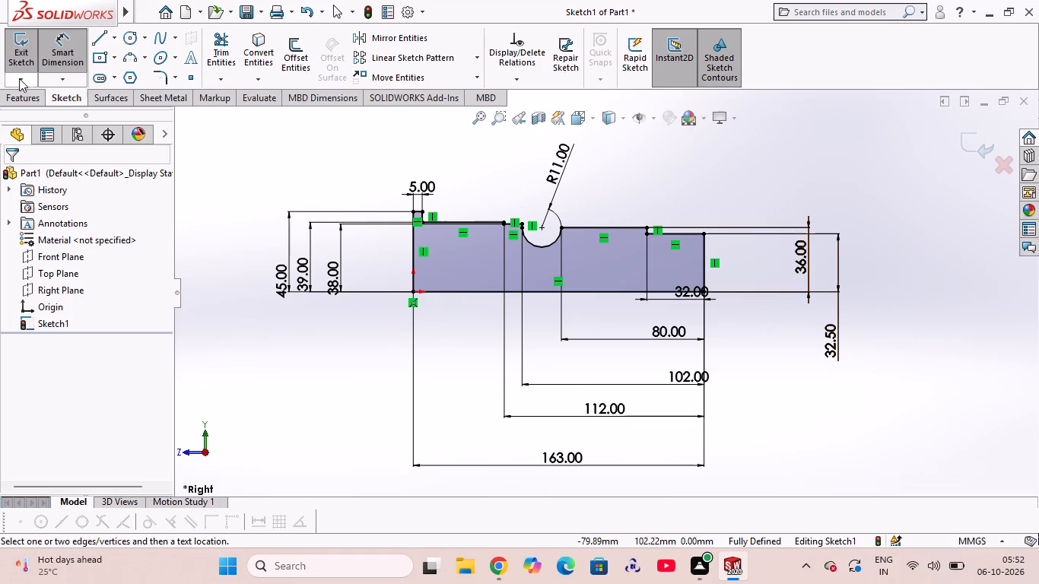
Revolve the profile 360 degrees about its 163 mm horizontal base line to form the solid body.
{"action": "left_click", "coordinate": [8, 98]}
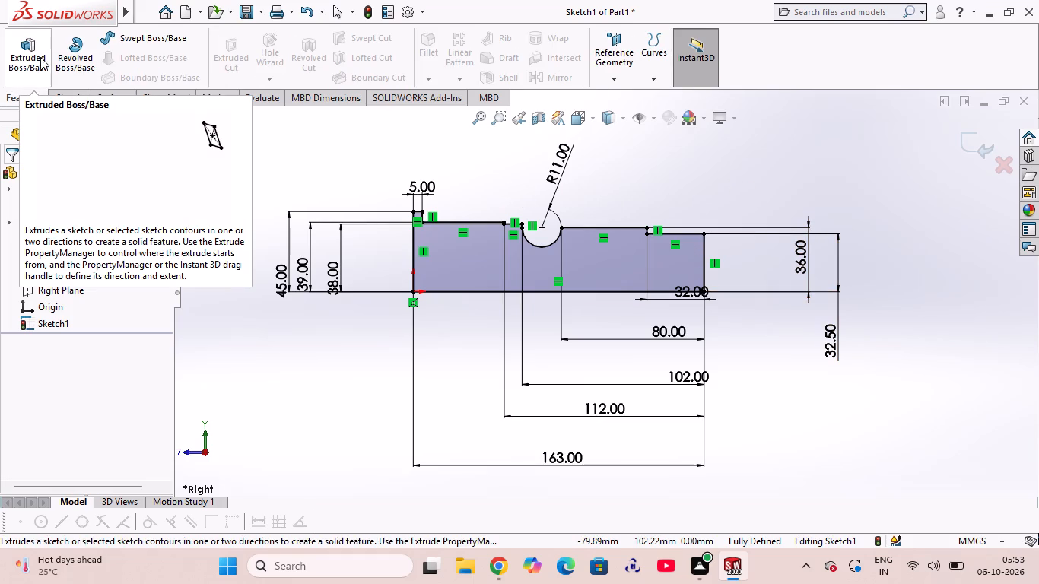
{"action": "left_click", "coordinate": [65, 59]}
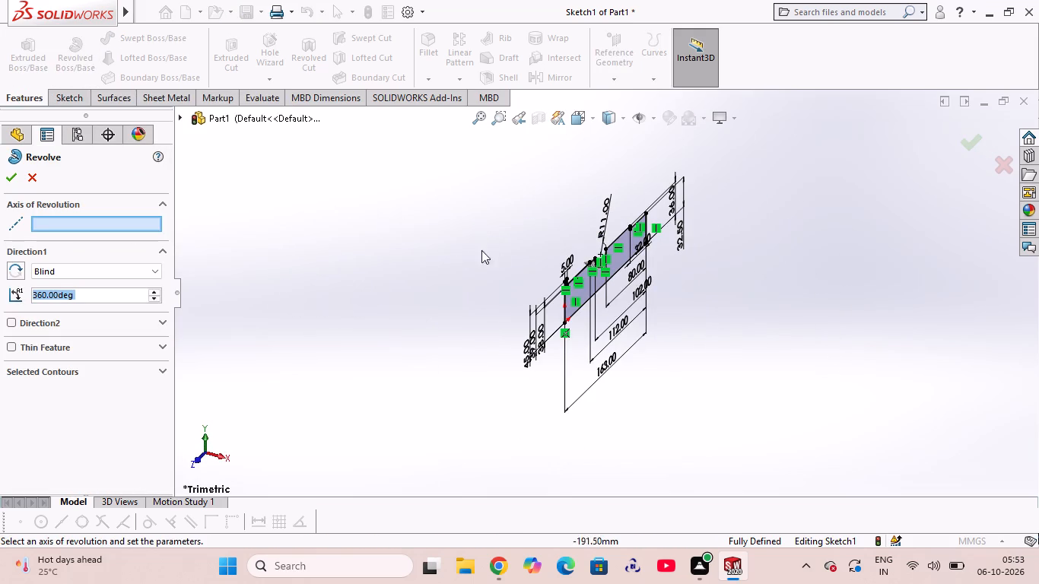
{"action": "left_click", "coordinate": [585, 302]}
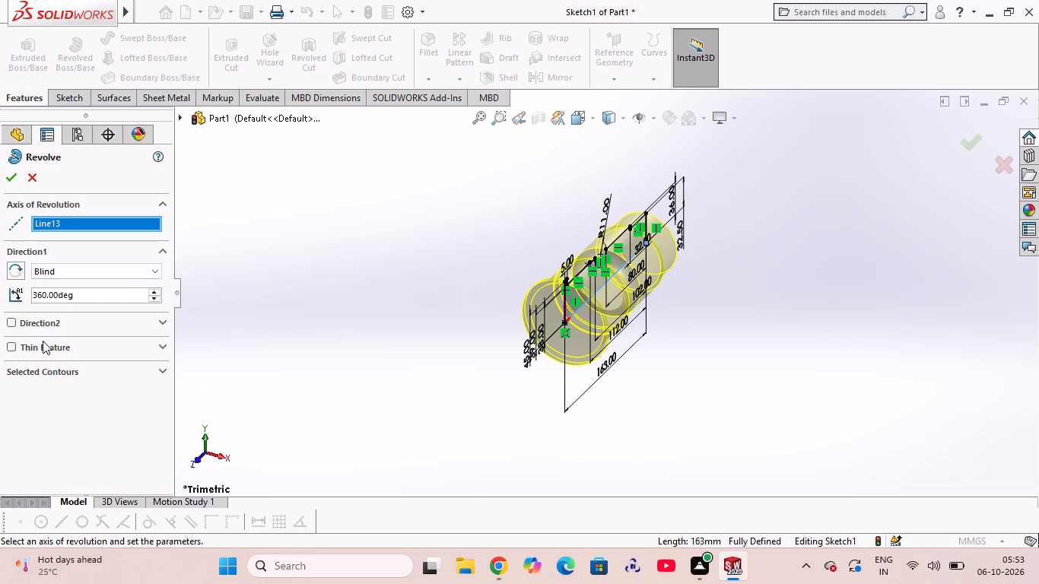
{"action": "left_click", "coordinate": [8, 180]}
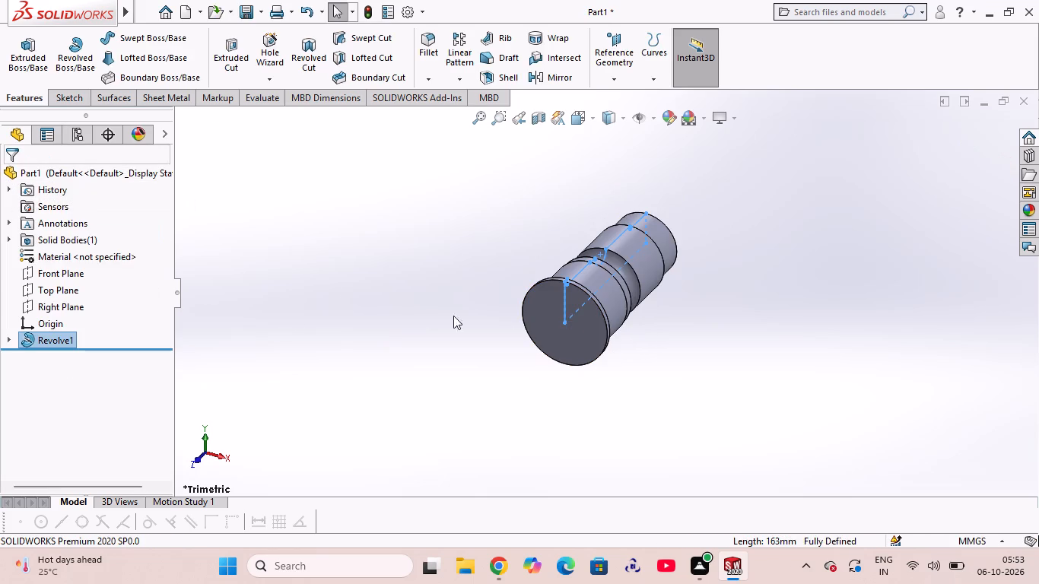
{"action": "left_click", "coordinate": [680, 334]}
Start a sketch on the flat end face with the 5 mm flange and draw an origin-centred circle larger than the face.
{"action": "middle_click_drag", "start_coordinate": [731, 306], "coordinate": [654, 334]}
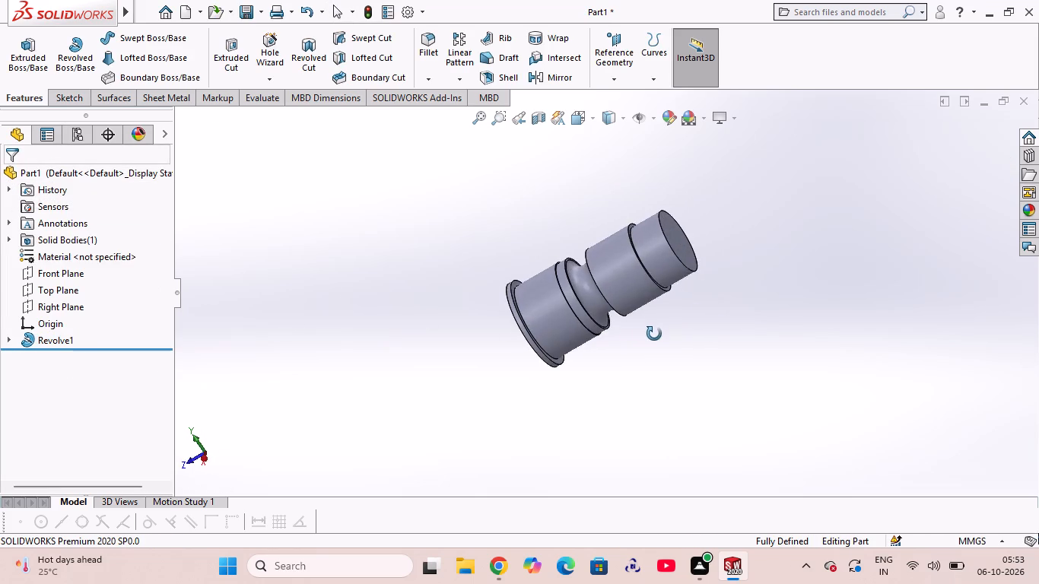
{"action": "middle_click_drag", "start_coordinate": [654, 334], "coordinate": [732, 286]}
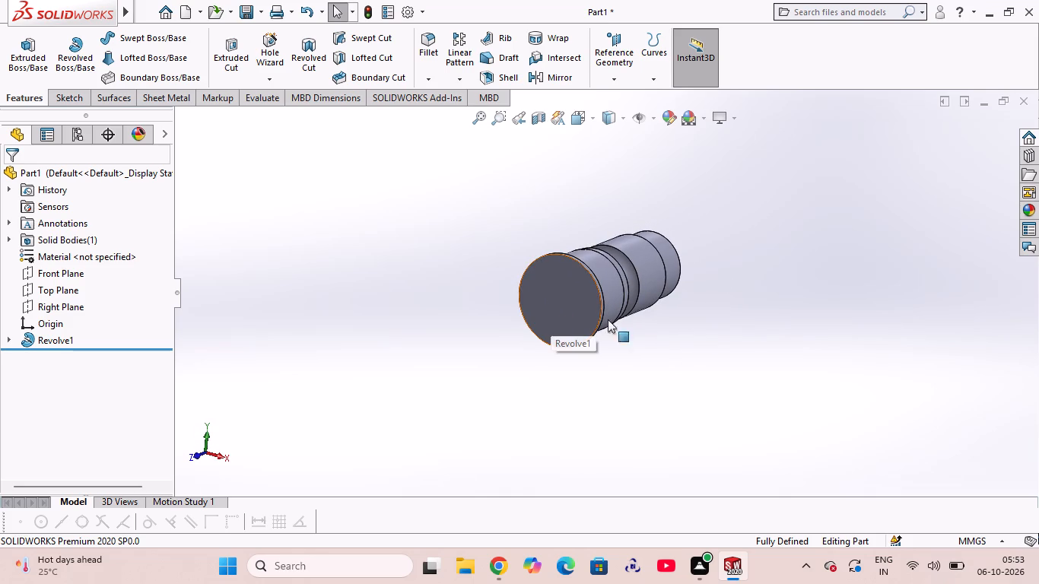
{"action": "left_click", "coordinate": [568, 297]}
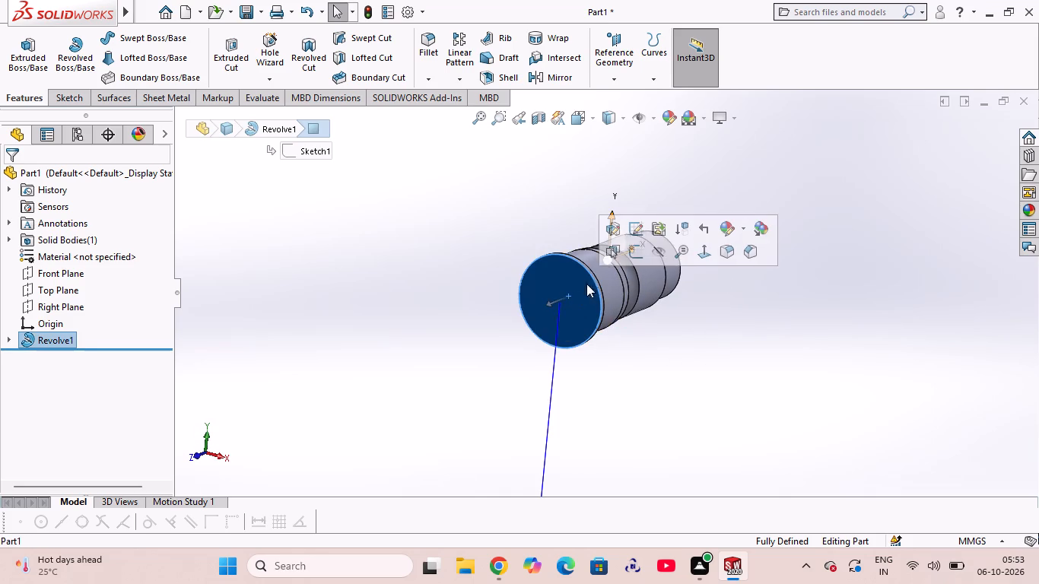
{"action": "left_click", "coordinate": [637, 252]}
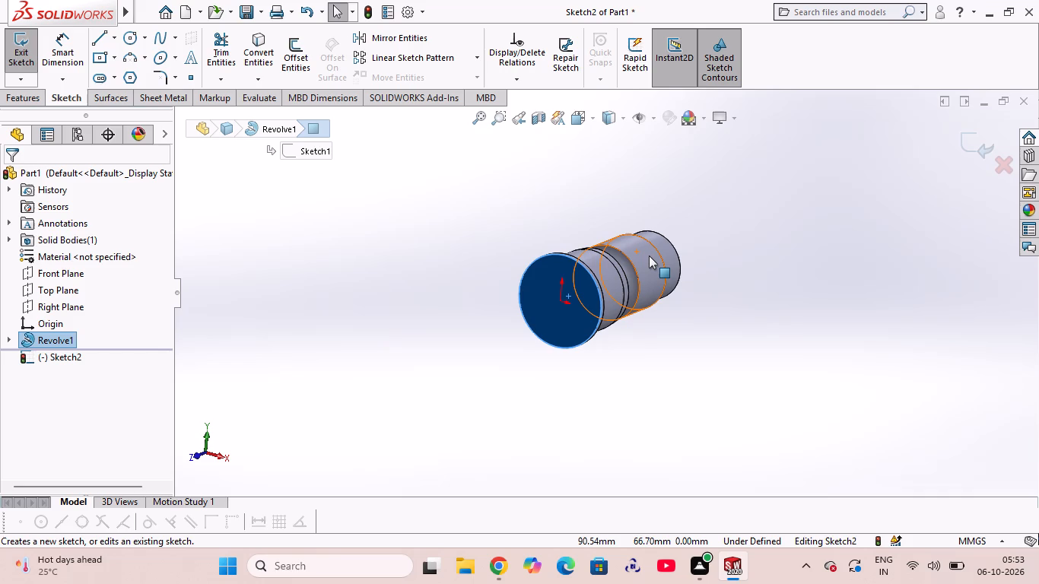
{"action": "key", "text": "ctrl+8"}
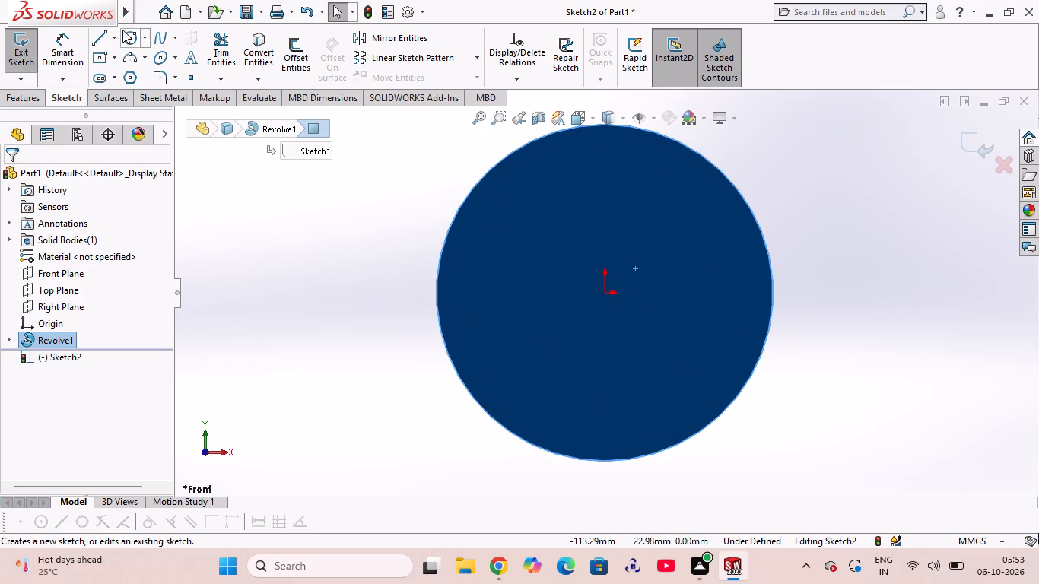
{"action": "left_click", "coordinate": [128, 36]}
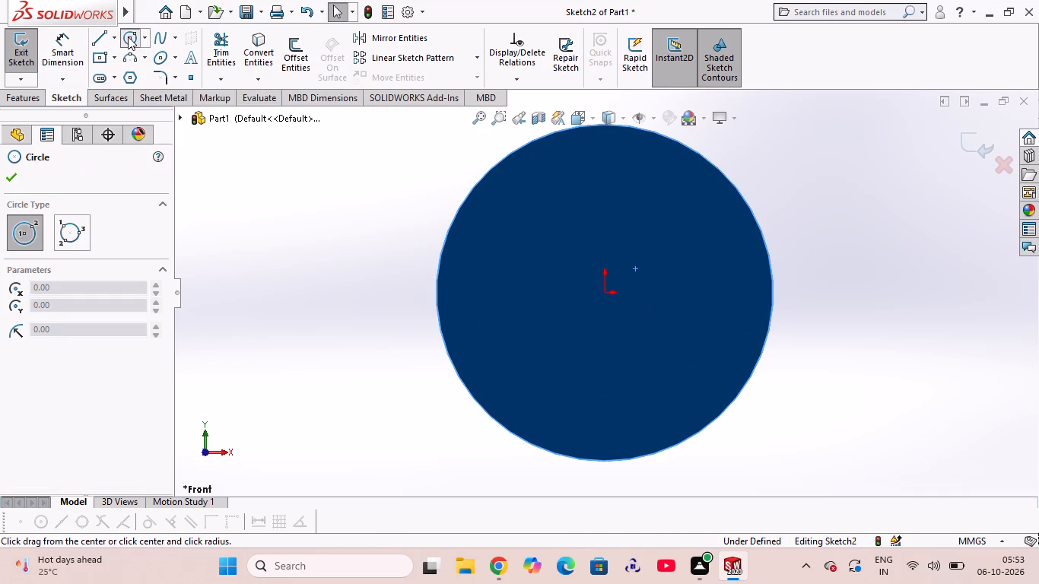
{"action": "left_click", "coordinate": [607, 293]}
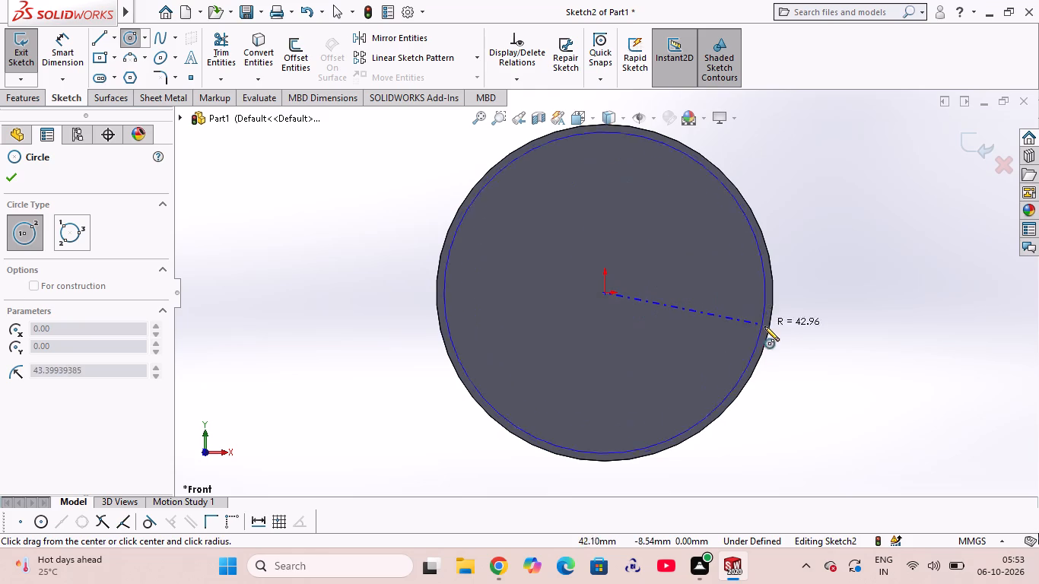
{"action": "left_click", "coordinate": [810, 355]}
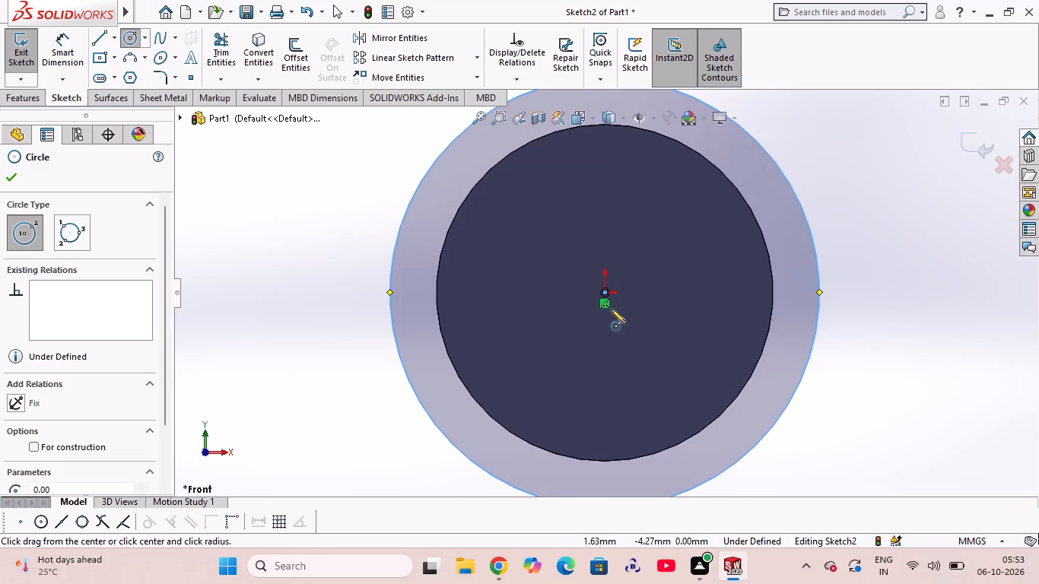
Draw a second origin-centred circle, about 48.5 mm in radius, between the end face's edge and the larger circle.
{"action": "left_click", "coordinate": [605, 293]}
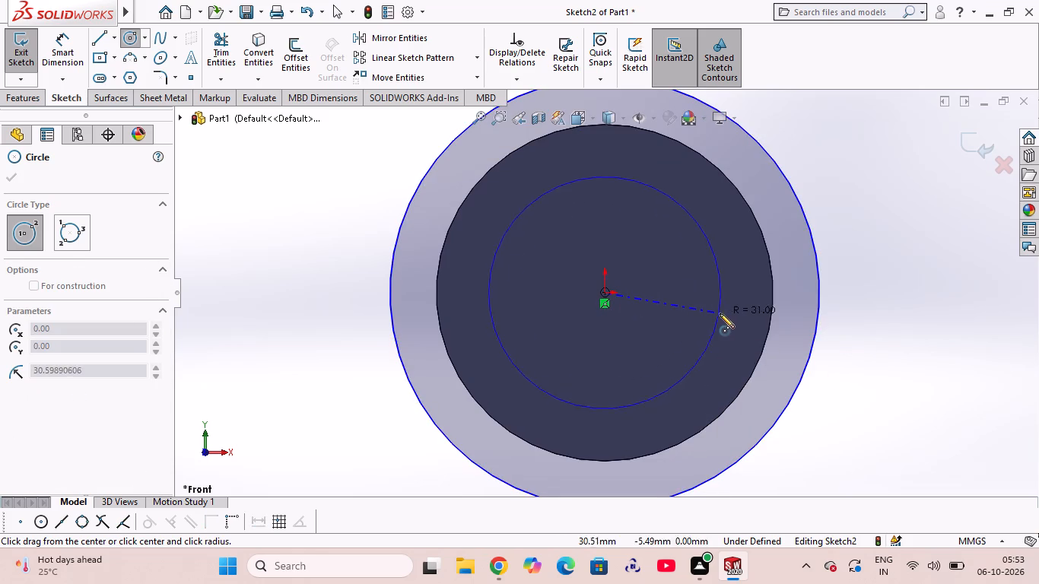
{"action": "left_click", "coordinate": [783, 324]}
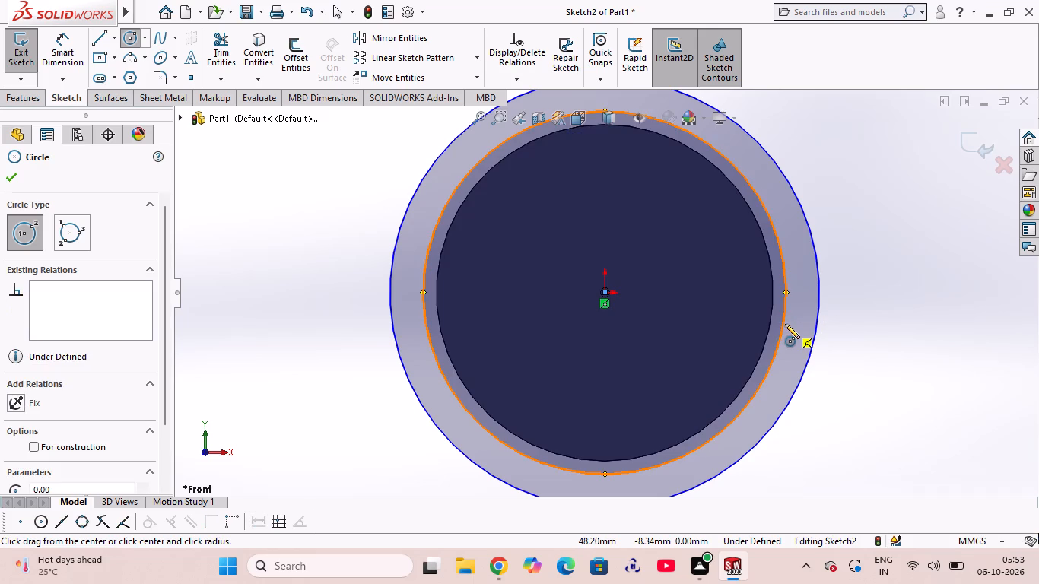
Dimension the outer sketch circle's diameter as 170 mm.
{"action": "left_click", "coordinate": [68, 51]}
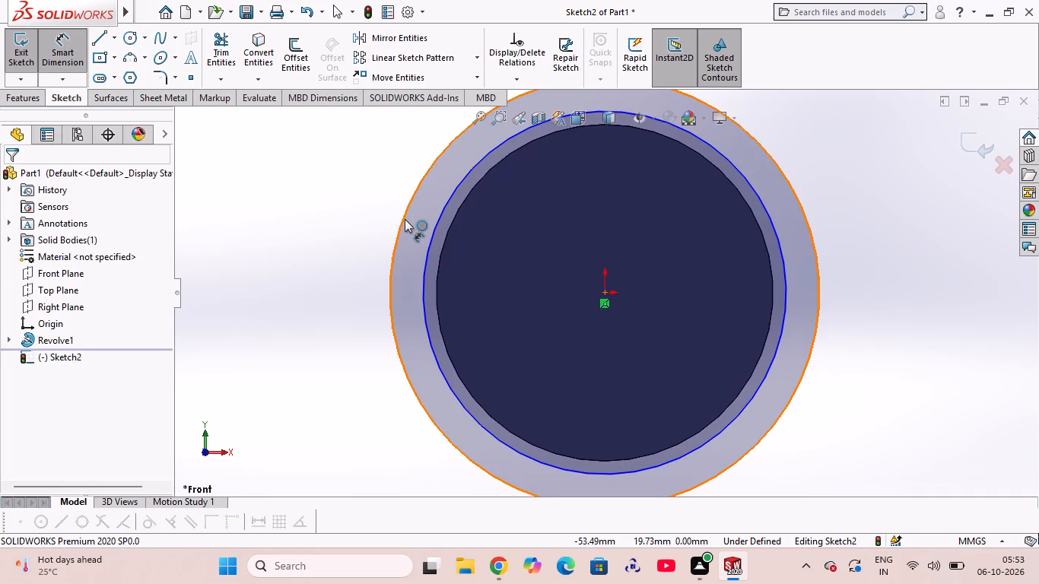
{"action": "left_click", "coordinate": [405, 219]}
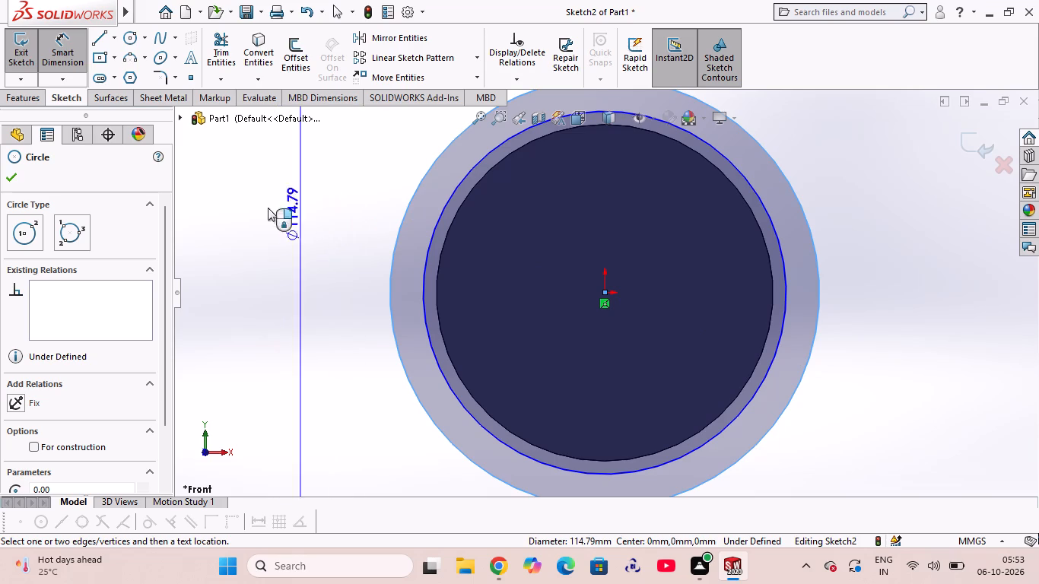
{"action": "left_click", "coordinate": [259, 207]}
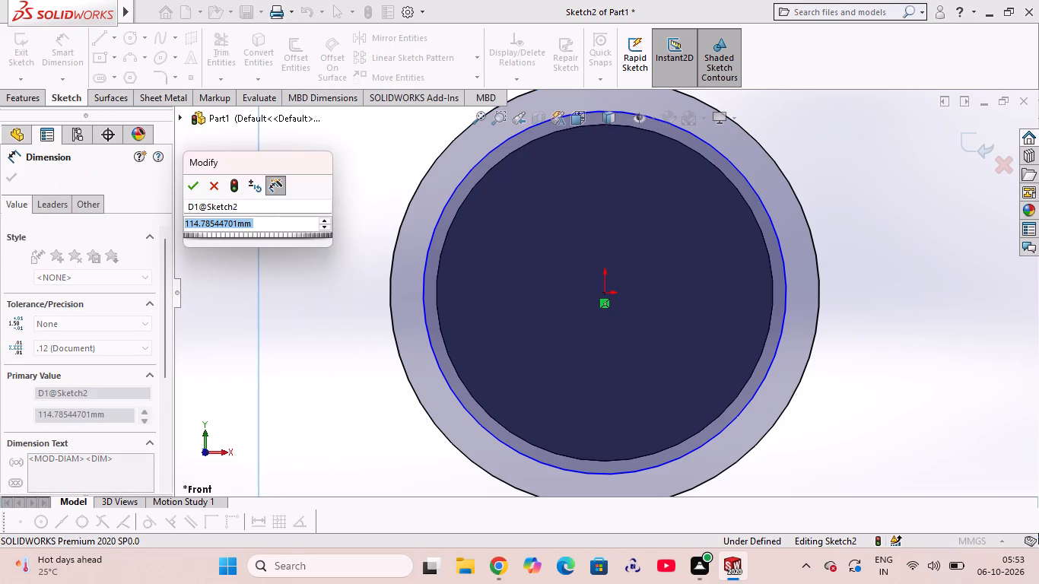
{"action": "type", "text": "170"}
{"action": "key", "text": "Return"}
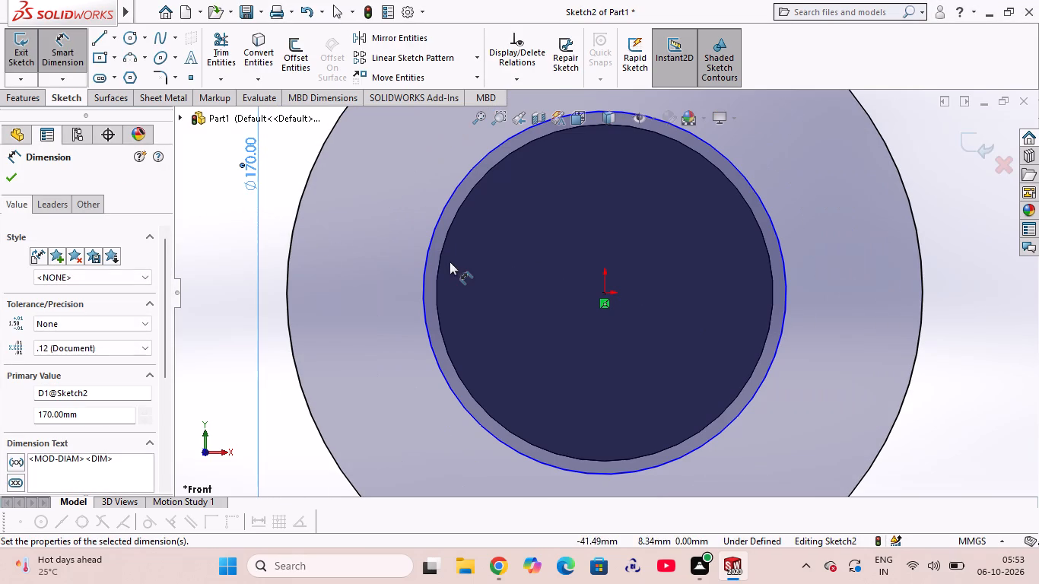
Dimension the inner sketch circle's diameter as 100 mm.
{"action": "left_click", "coordinate": [427, 260]}
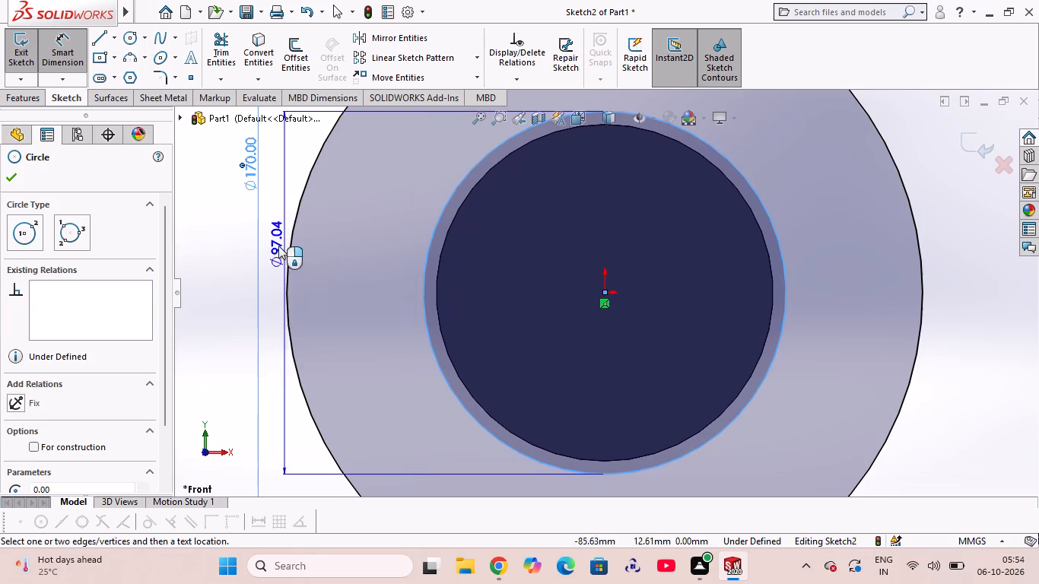
{"action": "left_click", "coordinate": [227, 248]}
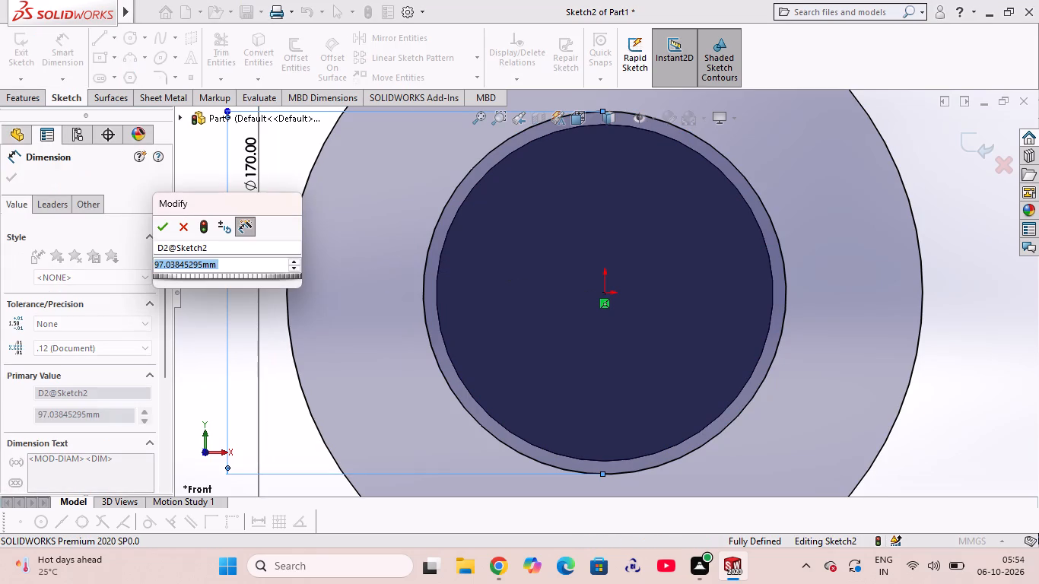
{"action": "type", "text": "100"}
{"action": "key", "text": "Return"}
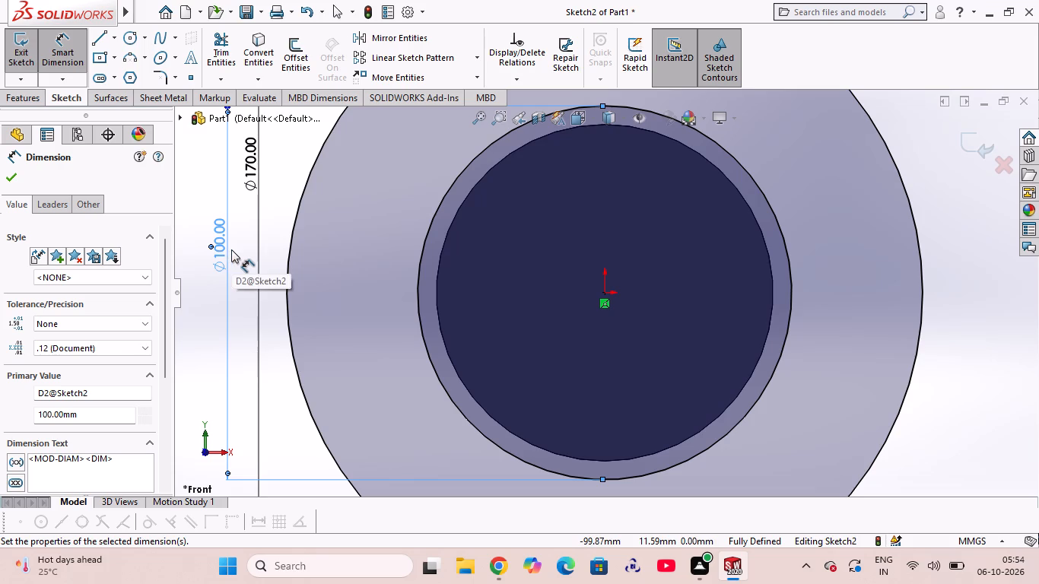
Draw a vertical centerline from the origin up to the top of the 170 mm circle.
{"action": "scroll", "coordinate": [488, 318], "scroll_direction": "down", "scroll_amount": 2}
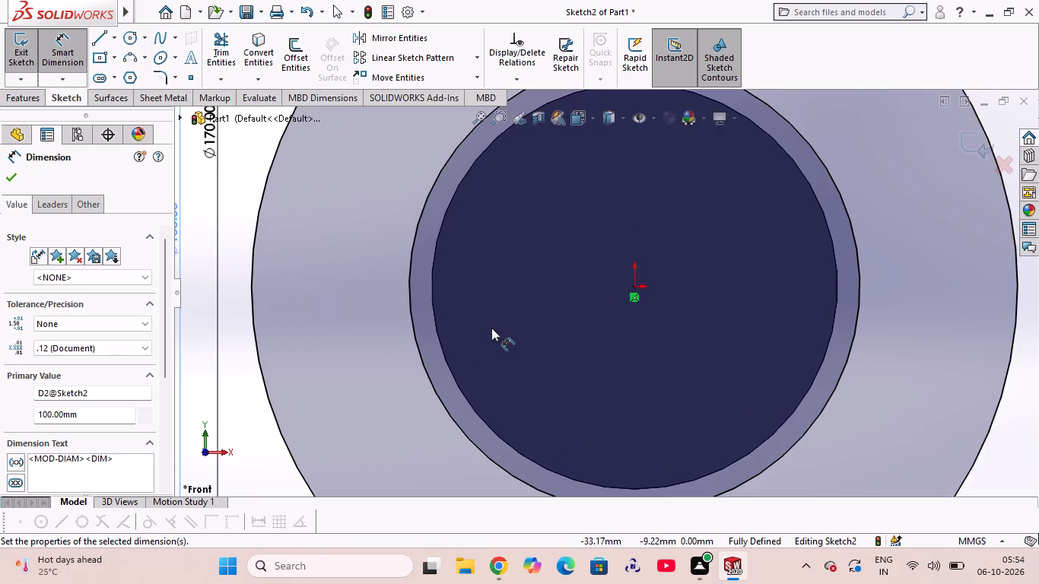
{"action": "scroll", "coordinate": [491, 329], "scroll_direction": "up", "scroll_amount": 11}
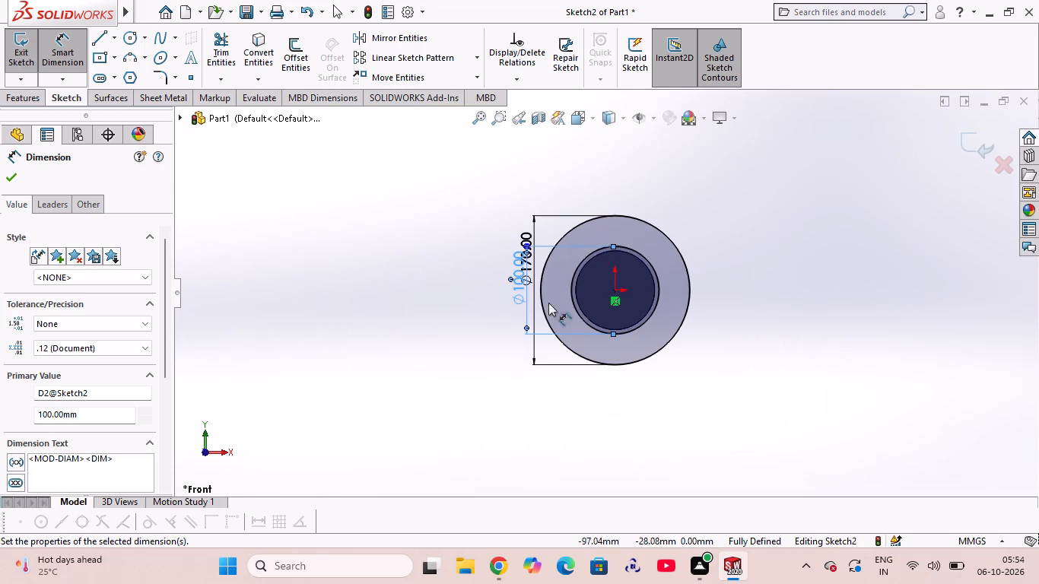
{"action": "scroll", "coordinate": [640, 205], "scroll_direction": "down", "scroll_amount": 1}
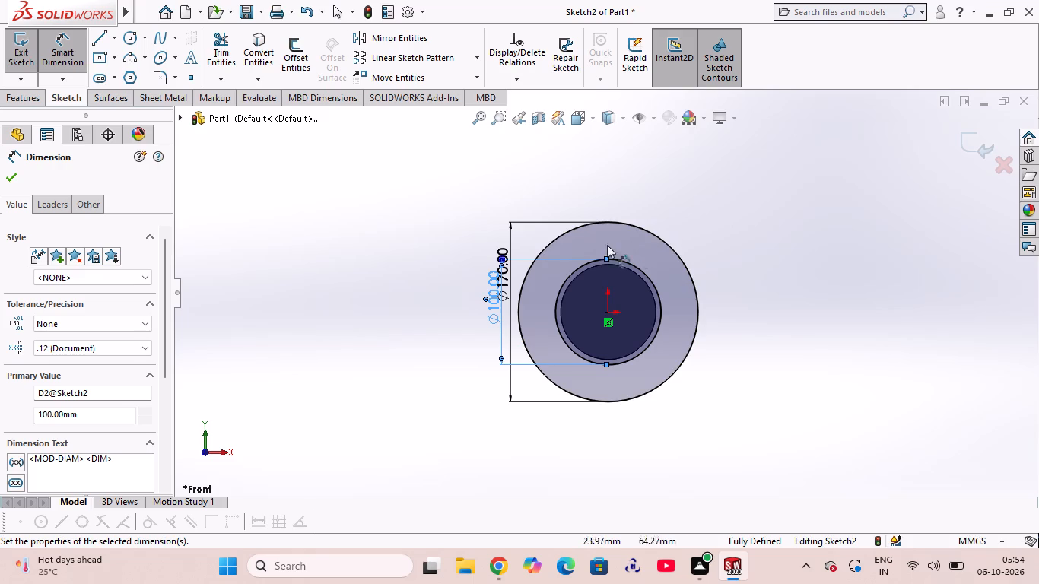
{"action": "left_click", "coordinate": [116, 36]}
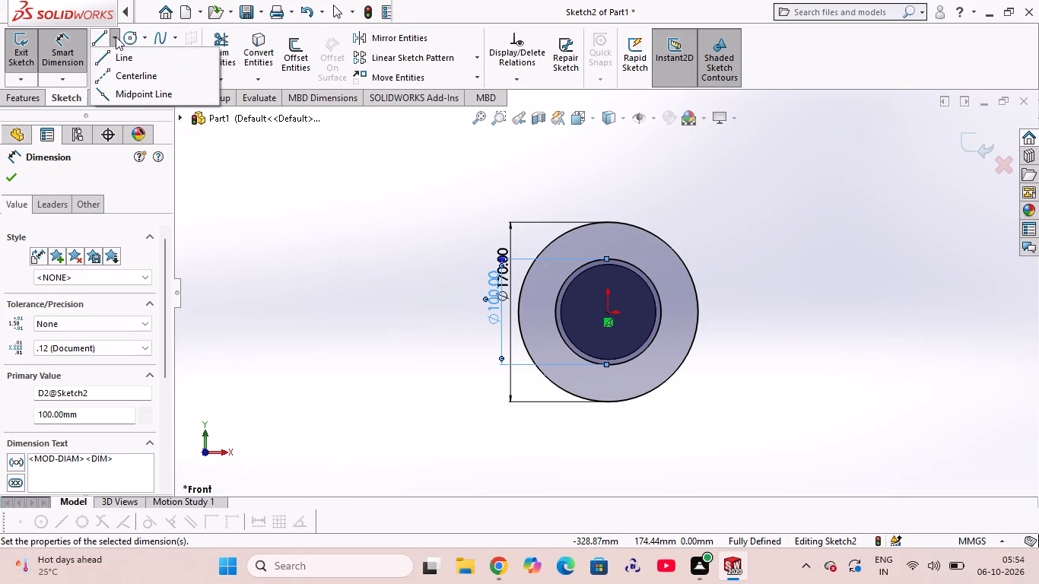
{"action": "left_click", "coordinate": [119, 71]}
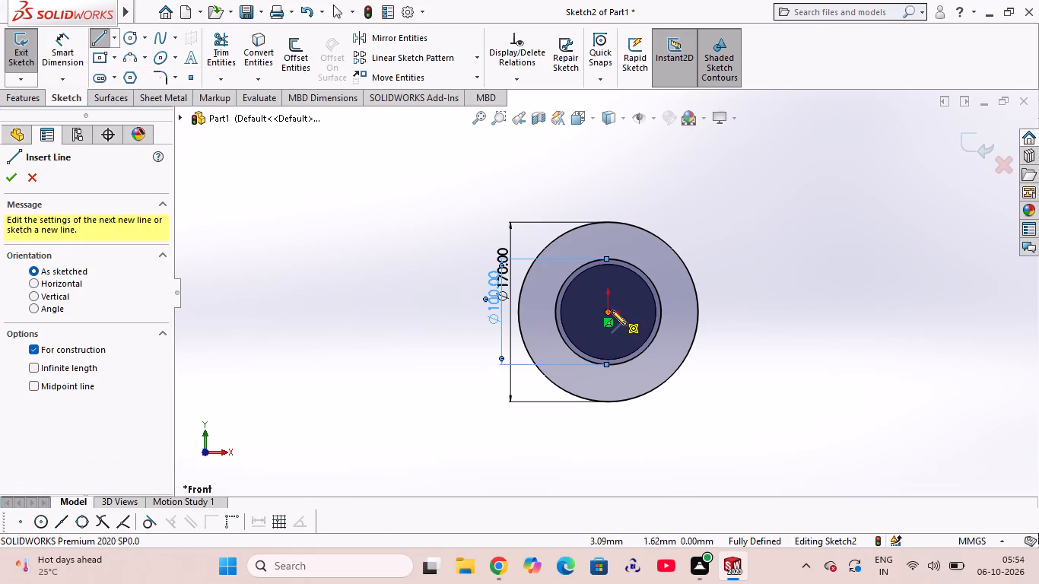
{"action": "left_click", "coordinate": [608, 314]}
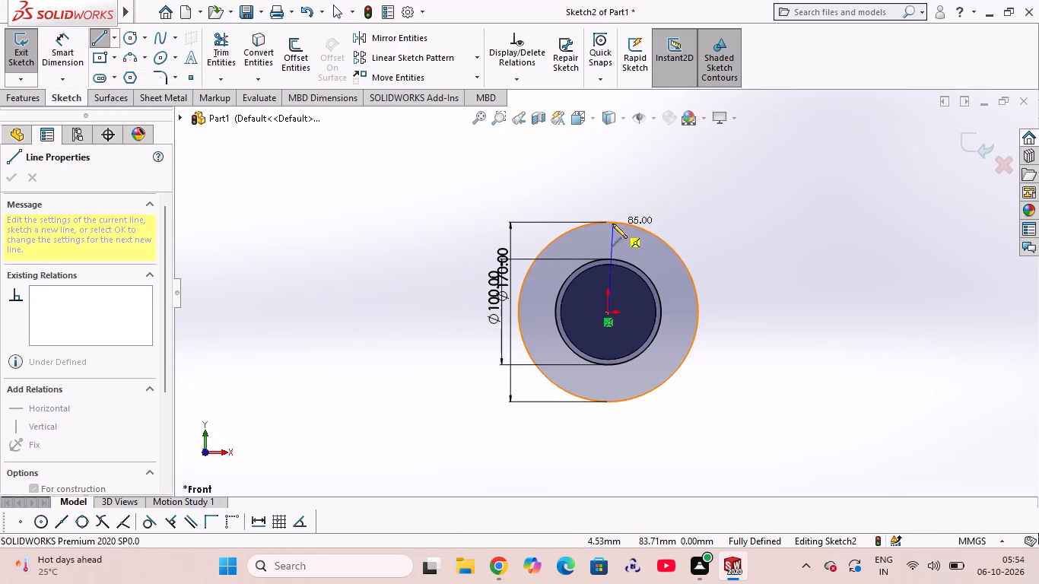
{"action": "left_click", "coordinate": [608, 221]}
{"action": "right_click", "coordinate": [712, 206]}
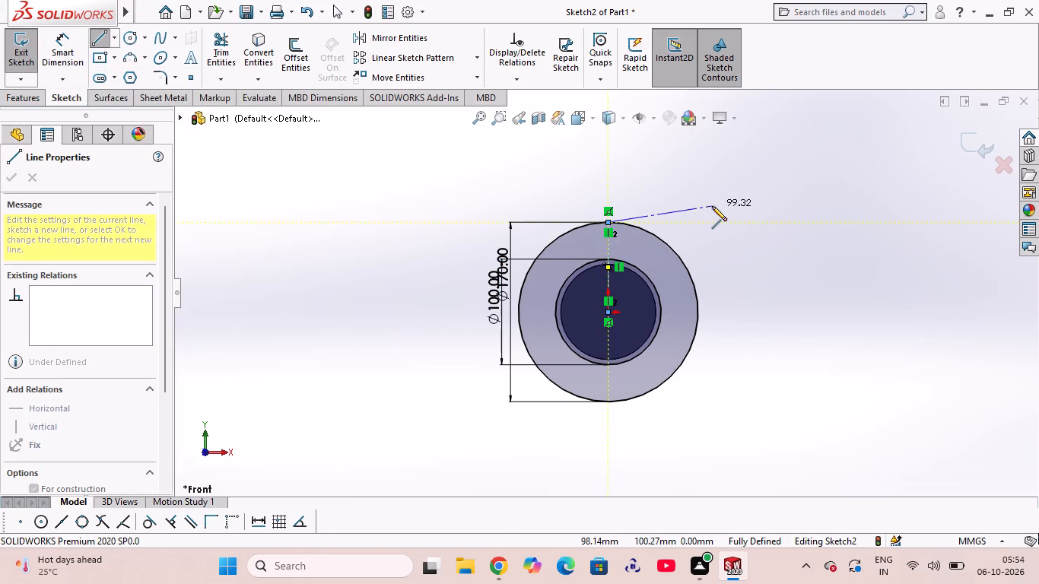
{"action": "left_click", "coordinate": [760, 214]}
Sketch a three-point arc of about 34 mm radius between the 170 mm and 100 mm circles, bulging away from the centerline on its left side.
{"action": "scroll", "coordinate": [618, 249], "scroll_direction": "up", "scroll_amount": 3}
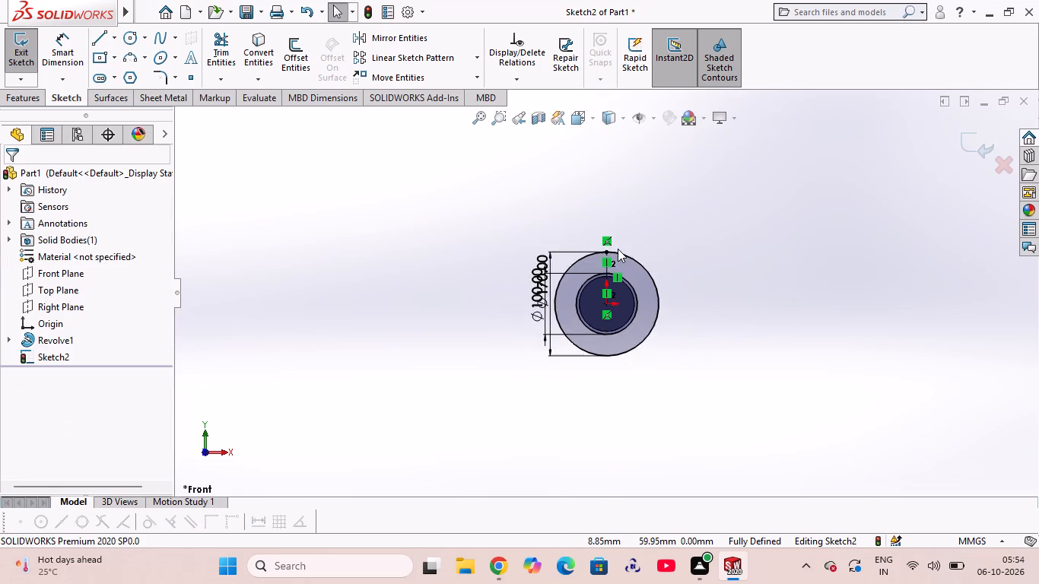
{"action": "scroll", "coordinate": [615, 252], "scroll_direction": "down", "scroll_amount": 5}
{"action": "scroll", "coordinate": [577, 326], "scroll_direction": "down", "scroll_amount": 2}
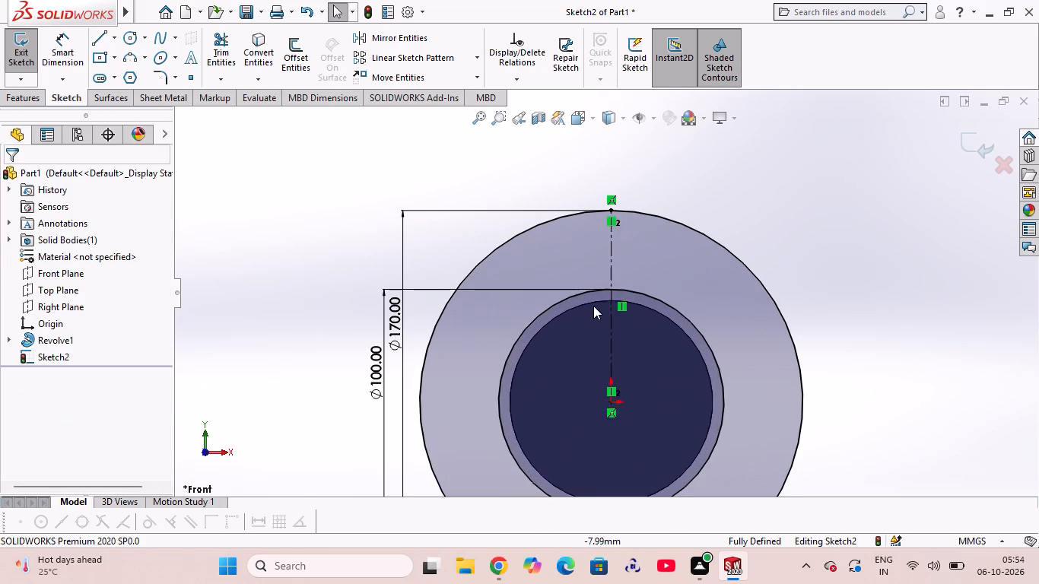
{"action": "scroll", "coordinate": [617, 196], "scroll_direction": "down", "scroll_amount": 2}
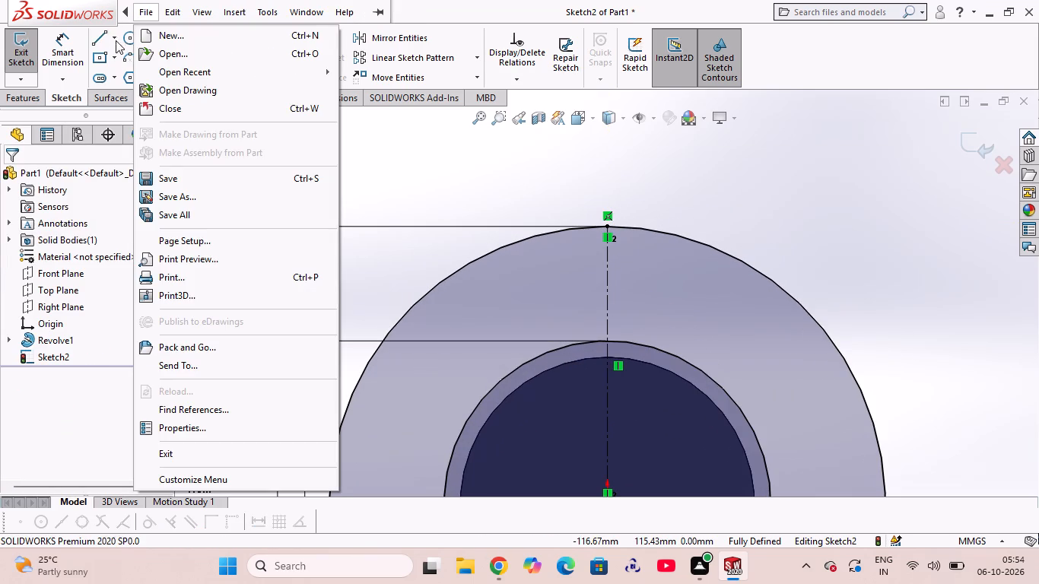
{"action": "left_click", "coordinate": [126, 62]}
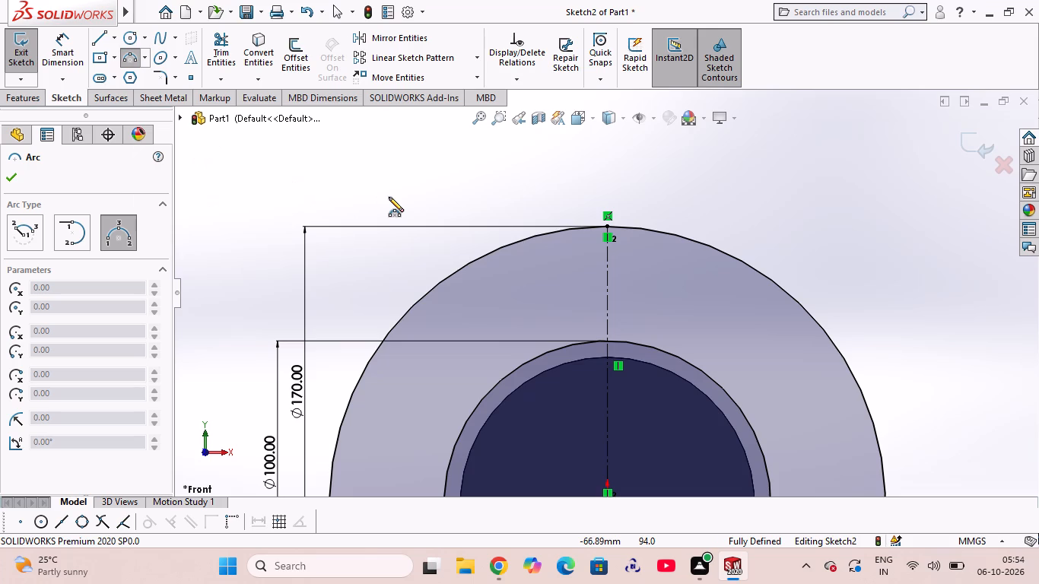
{"action": "left_click", "coordinate": [587, 227]}
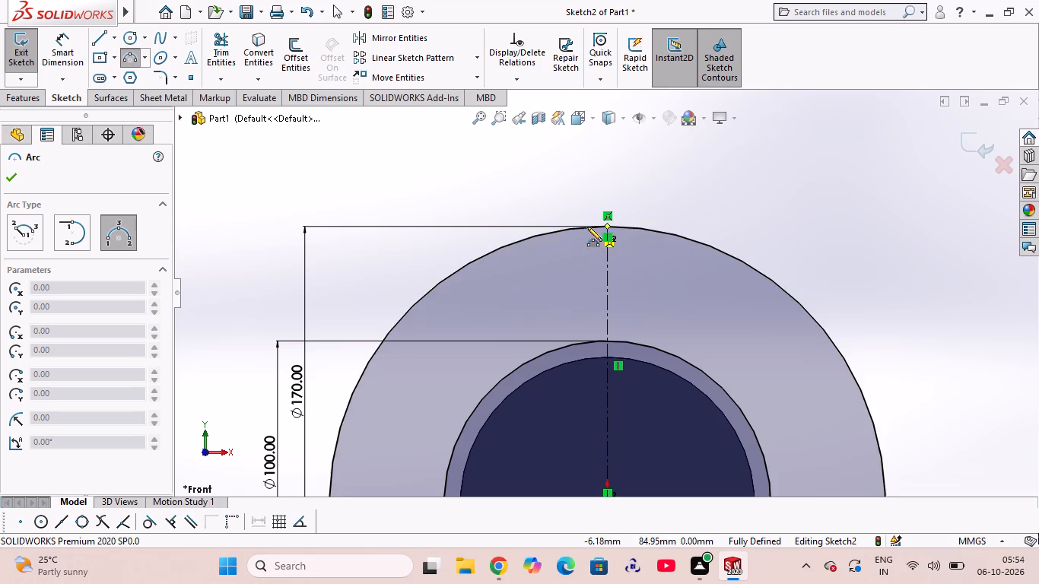
{"action": "left_click", "coordinate": [566, 346]}
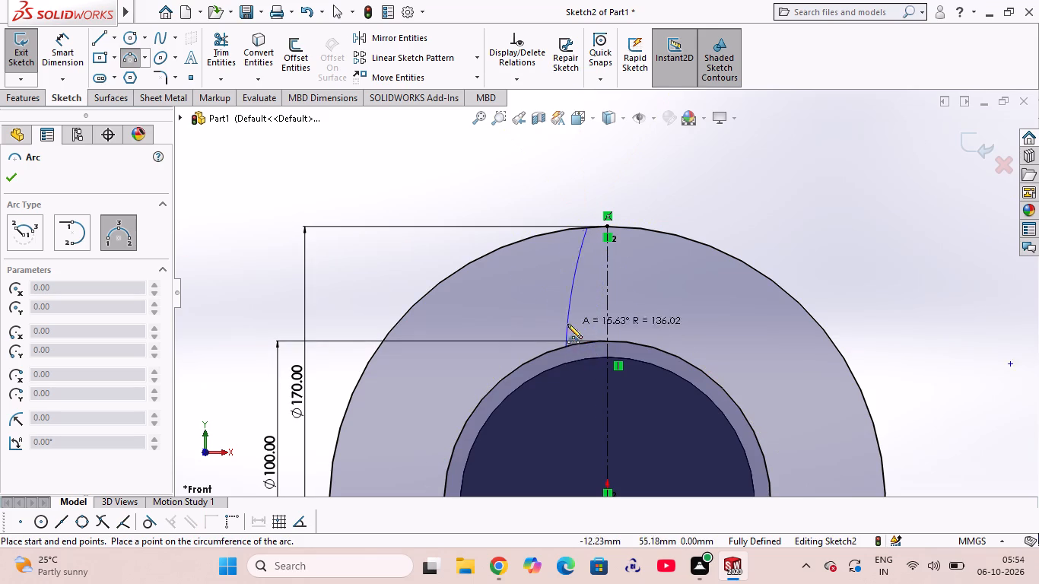
{"action": "left_click", "coordinate": [560, 280]}
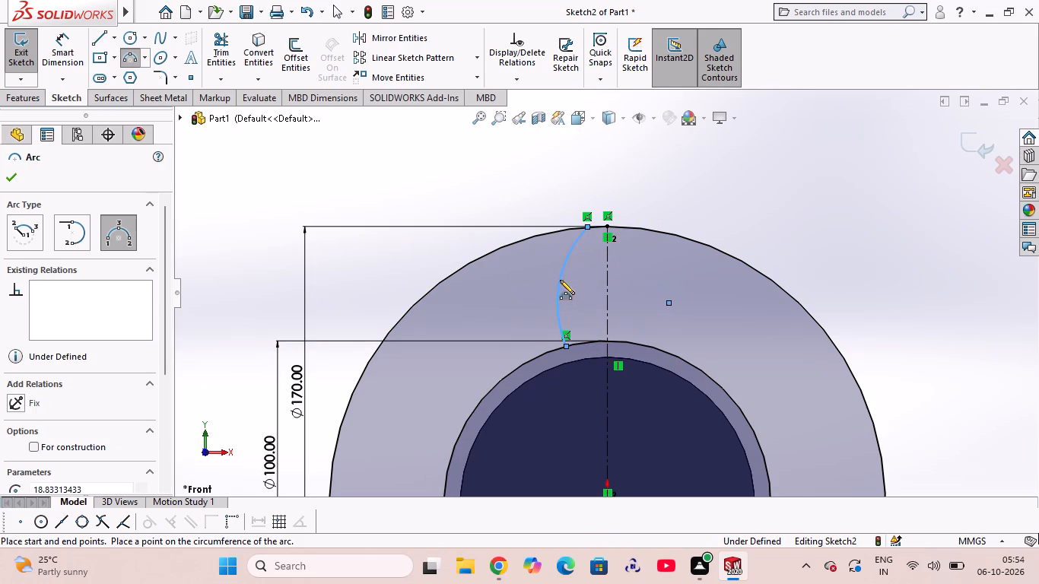
Dimension the arc's radius as 65 mm.
{"action": "left_click", "coordinate": [68, 53]}
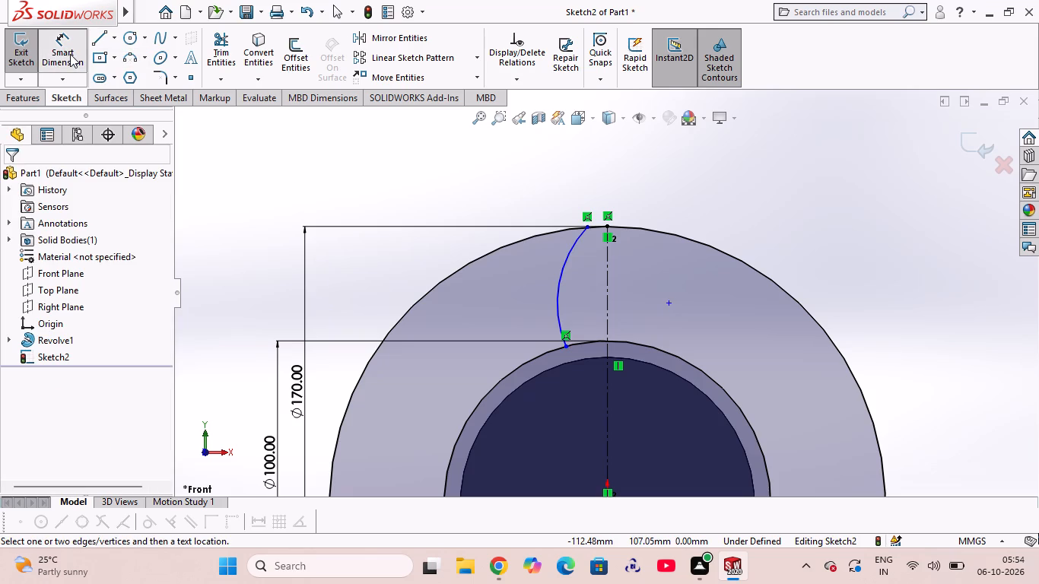
{"action": "left_click", "coordinate": [555, 287]}
{"action": "left_click", "coordinate": [431, 189]}
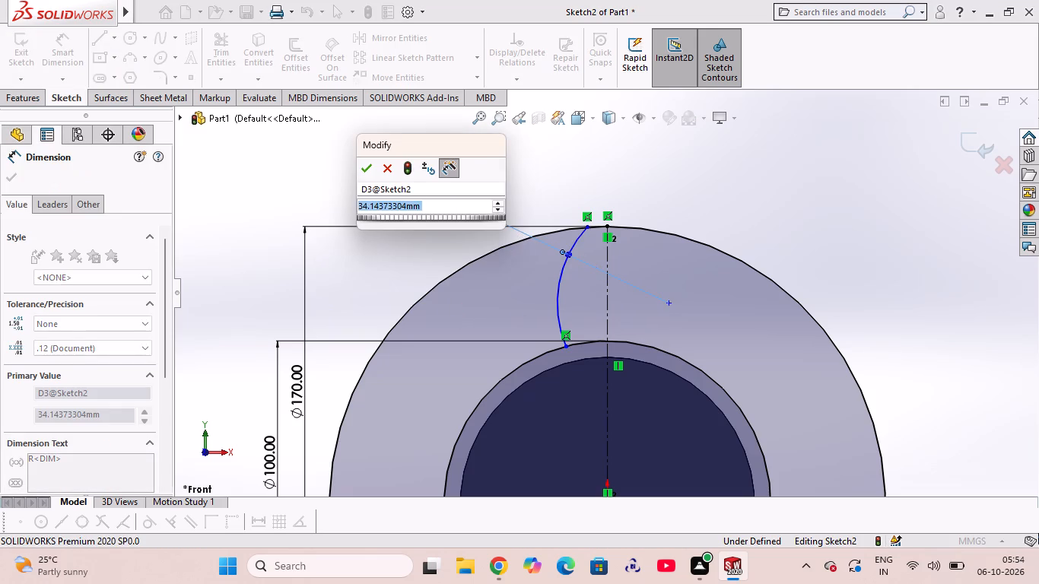
{"action": "type", "text": "65"}
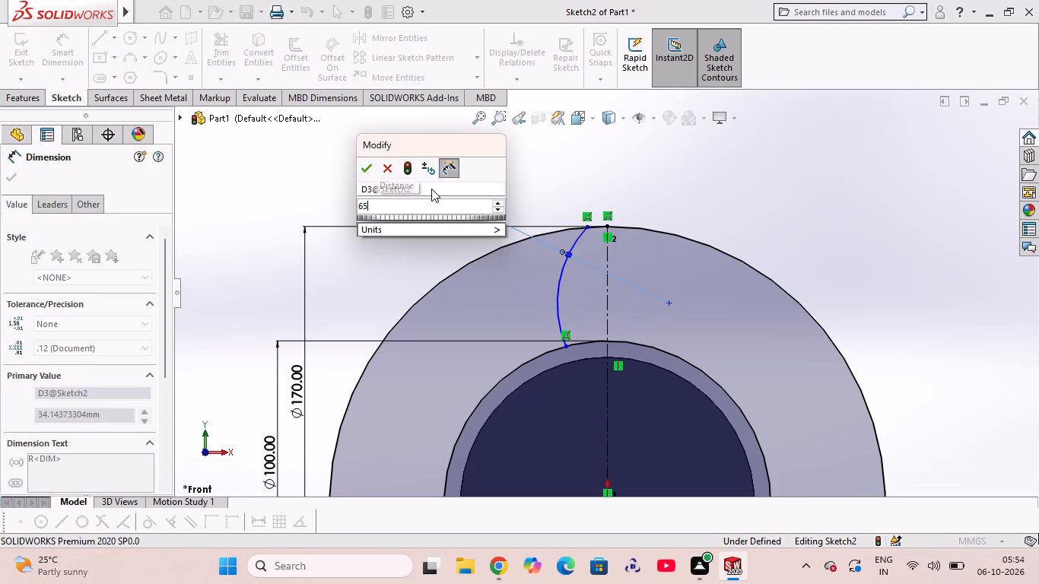
{"action": "key", "text": "Return"}
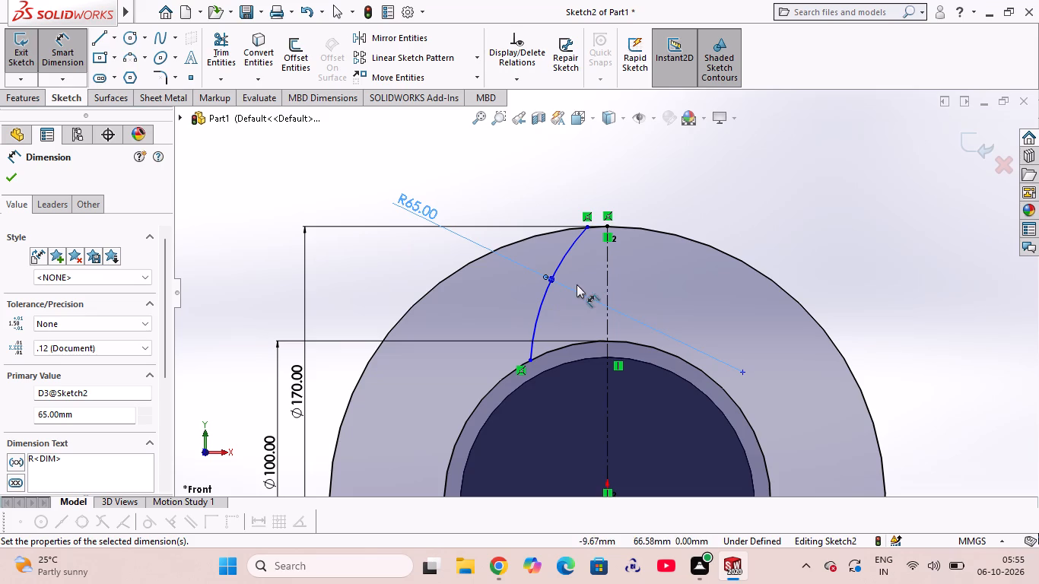
Set the horizontal distance between the arc's outer endpoint and the centerline's top endpoint to 6 mm.
{"action": "left_click", "coordinate": [588, 226]}
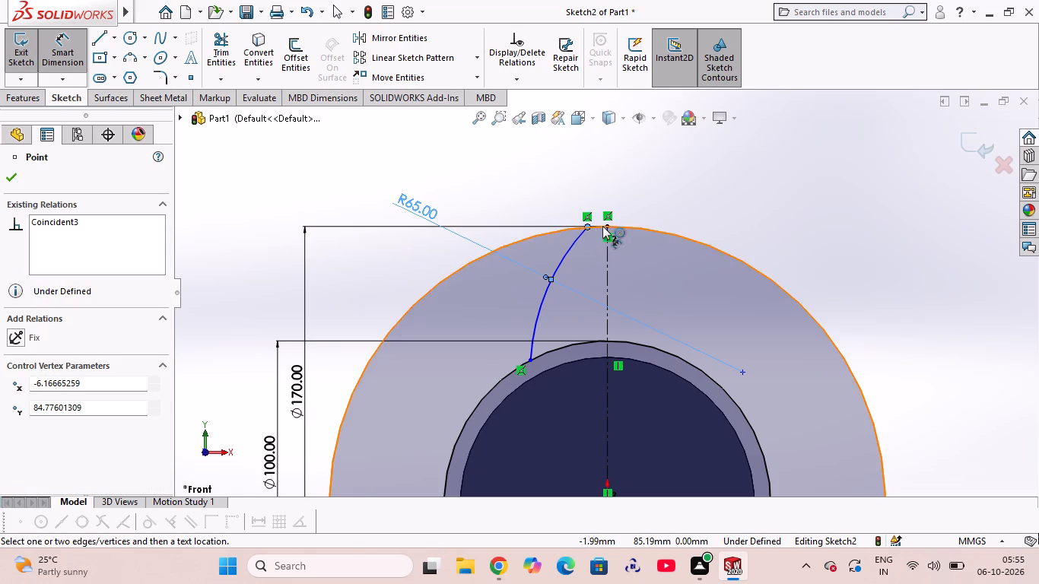
{"action": "left_click", "coordinate": [605, 224]}
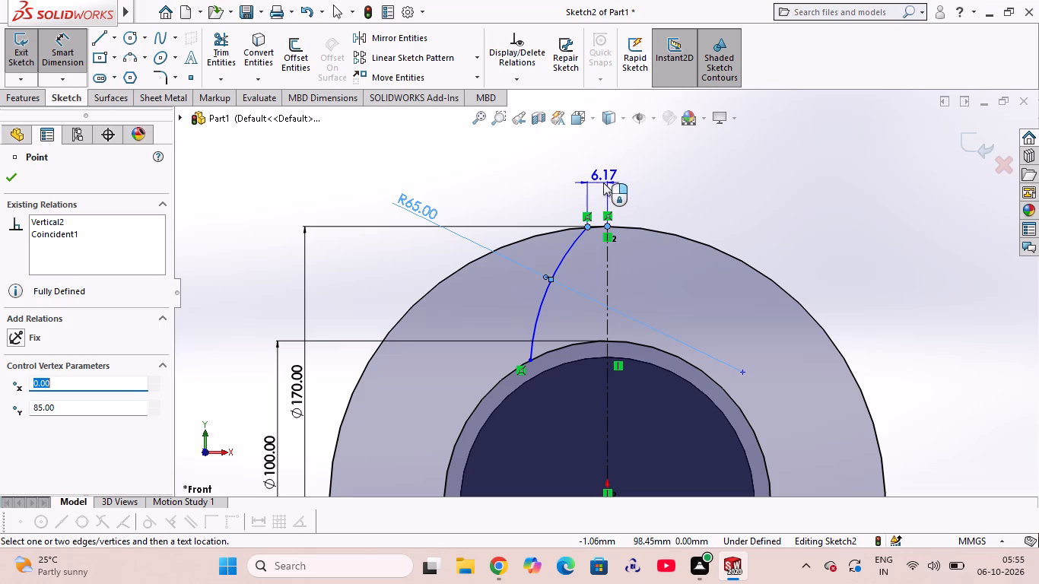
{"action": "left_click", "coordinate": [602, 182]}
{"action": "key", "text": "6"}
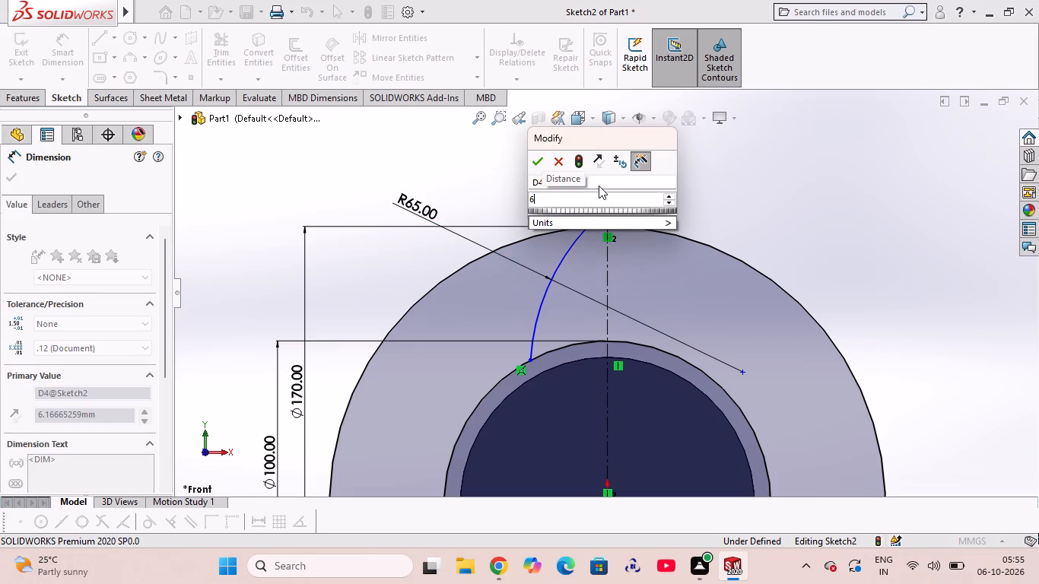
{"action": "key", "text": "Return"}
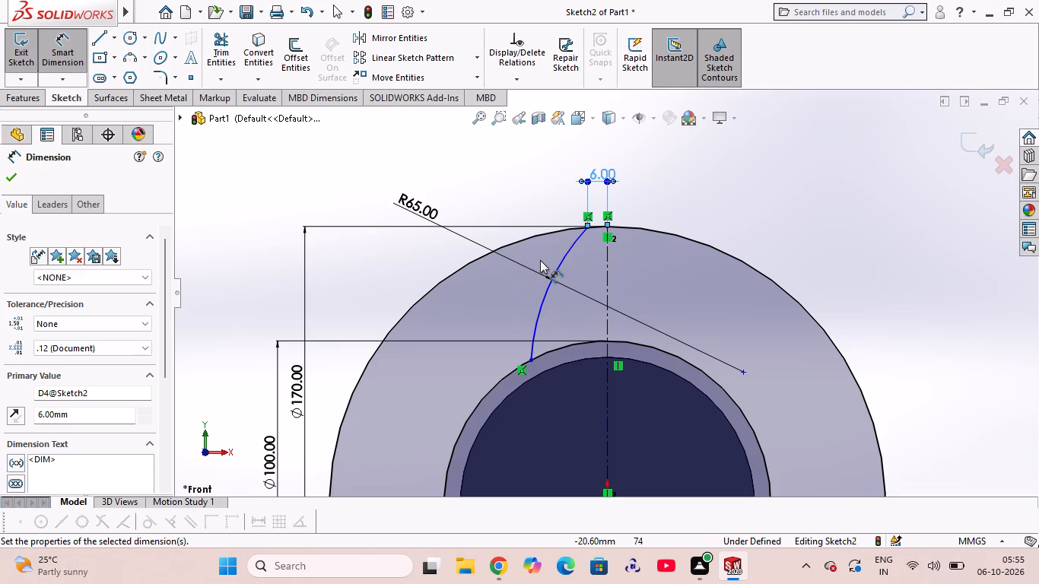
Set the distance from the arc's inner endpoint on the 100 mm circle to the centerline to 15 mm.
{"action": "left_click", "coordinate": [529, 357]}
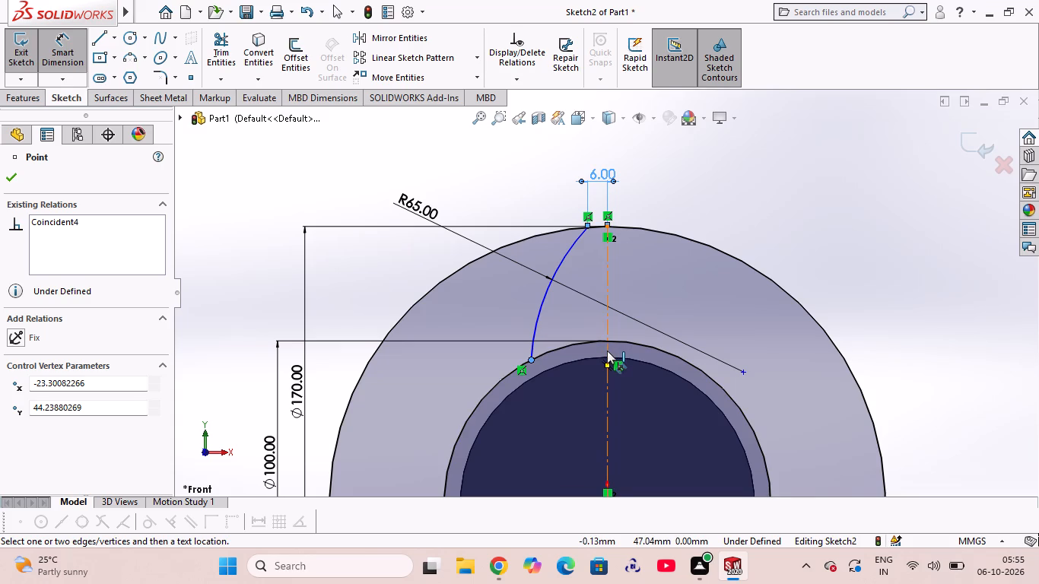
{"action": "left_click", "coordinate": [607, 351]}
{"action": "left_click", "coordinate": [561, 396]}
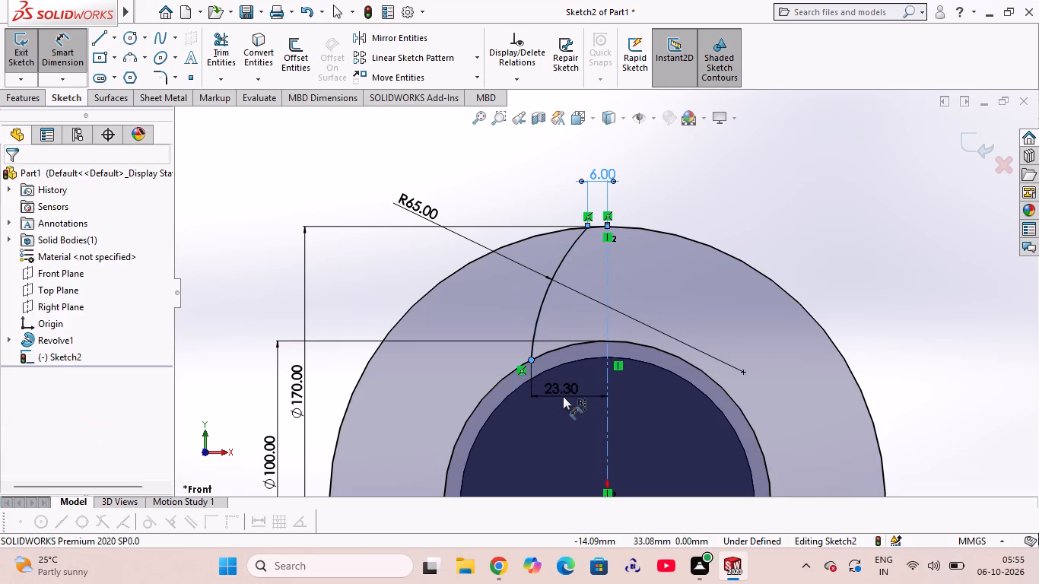
{"action": "type", "text": "15"}
{"action": "key", "text": "Return"}
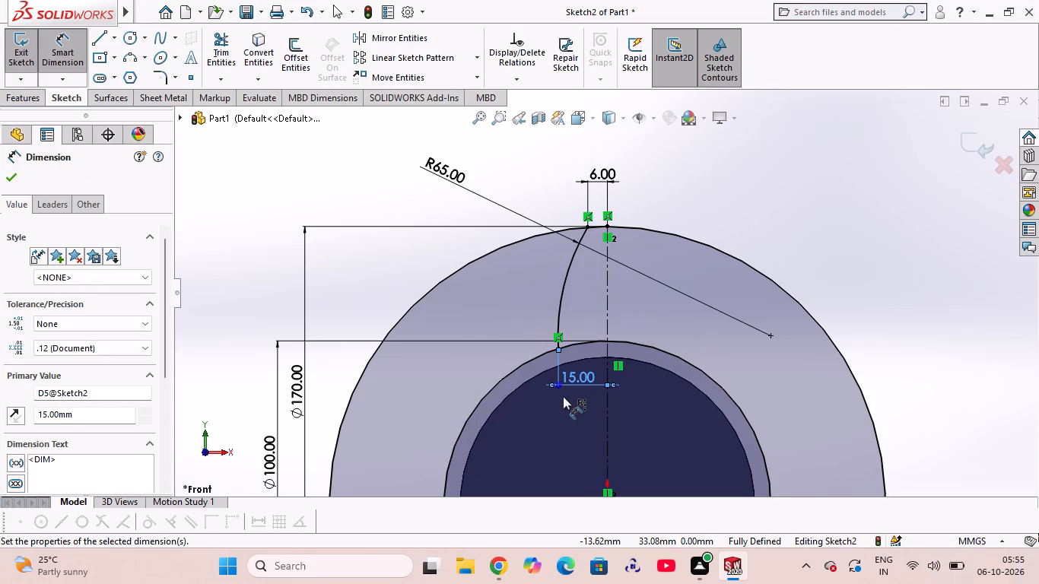
Mirror the 65 mm radius arc about the vertical centerline to form the opposite flank of the tooth.
{"action": "left_click", "coordinate": [390, 33]}
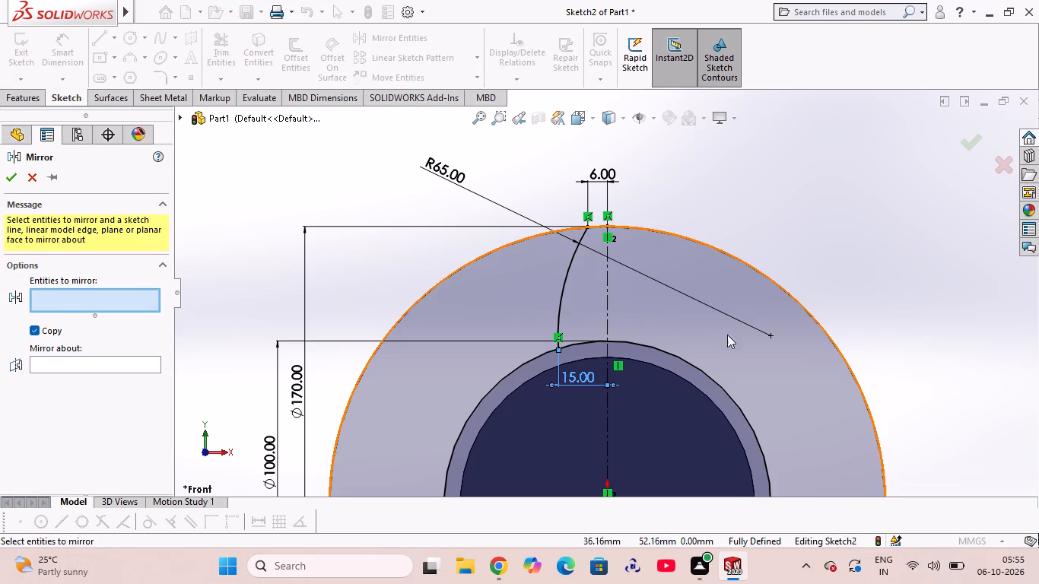
{"action": "left_click", "coordinate": [567, 281]}
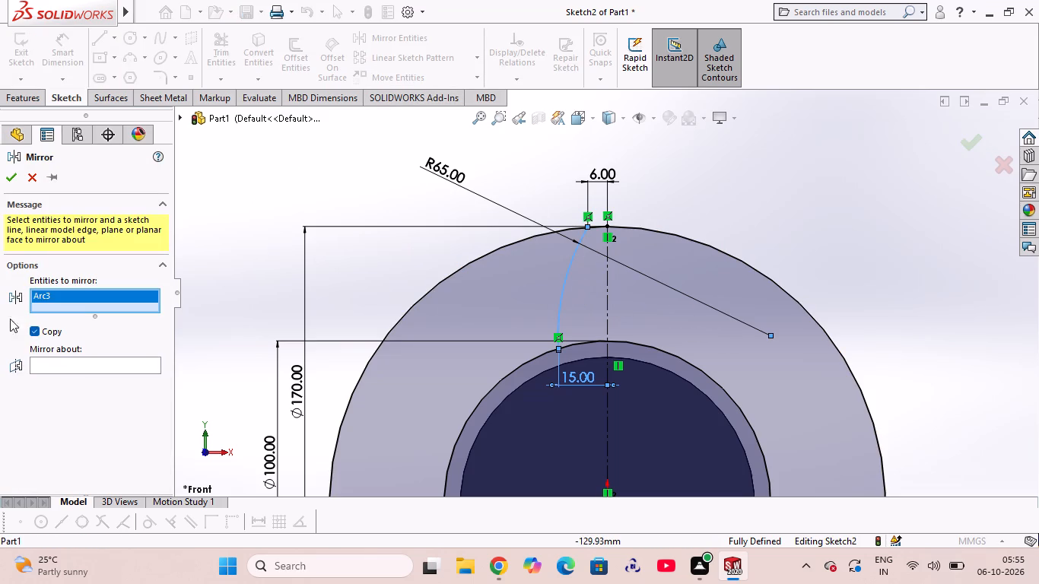
{"action": "left_click", "coordinate": [57, 365]}
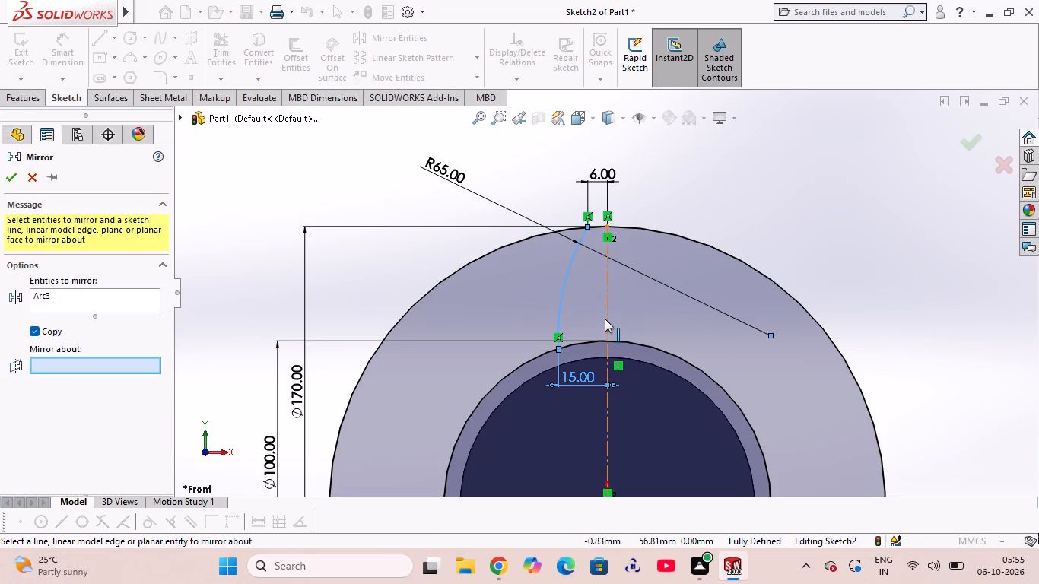
{"action": "left_click", "coordinate": [605, 319]}
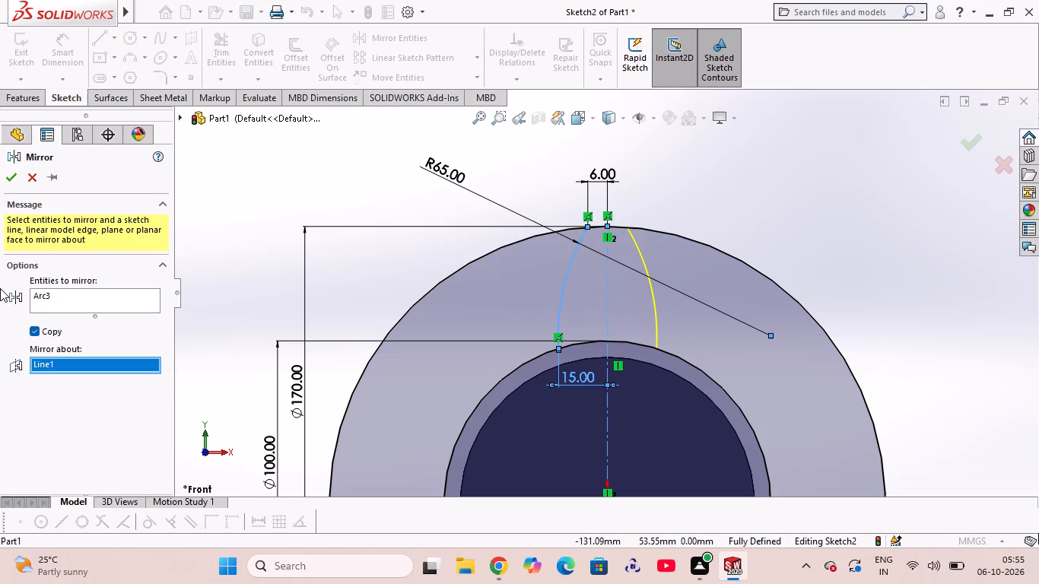
{"action": "left_click", "coordinate": [13, 179]}
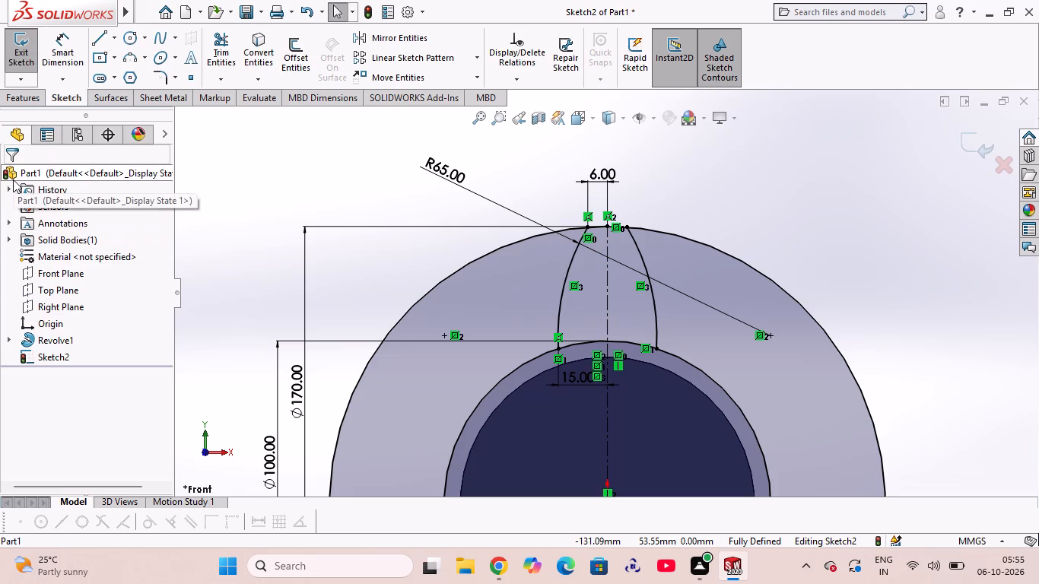
Power trim the 170 mm circle outside the tooth, keeping only the short tip segment between the two flank arcs.
{"action": "scroll", "coordinate": [410, 215], "scroll_direction": "up", "scroll_amount": 2}
{"action": "scroll", "coordinate": [410, 215], "scroll_direction": "down", "scroll_amount": 3}
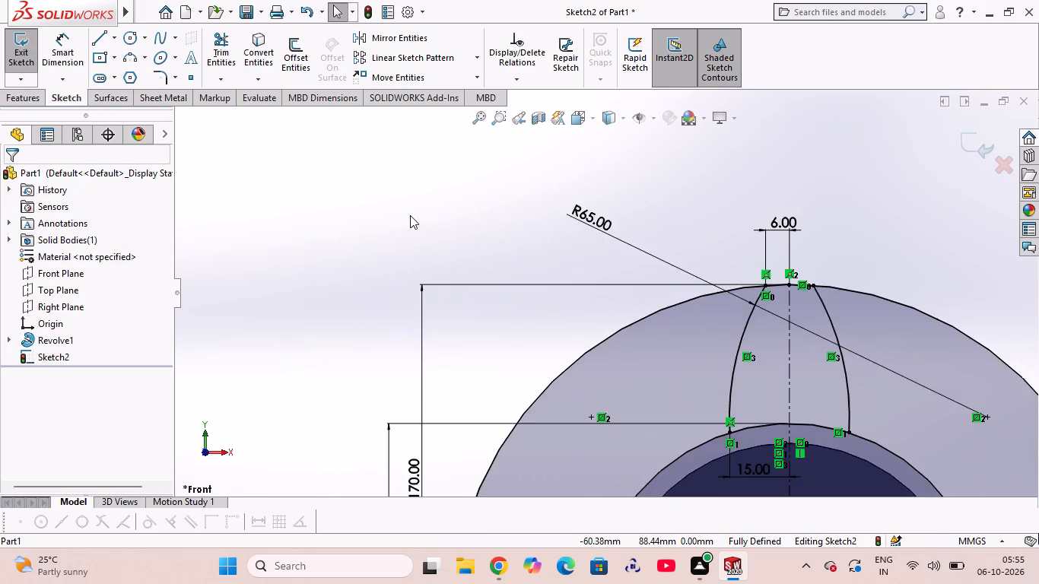
{"action": "scroll", "coordinate": [410, 215], "scroll_direction": "up", "scroll_amount": 7}
{"action": "scroll", "coordinate": [687, 350], "scroll_direction": "down", "scroll_amount": 4}
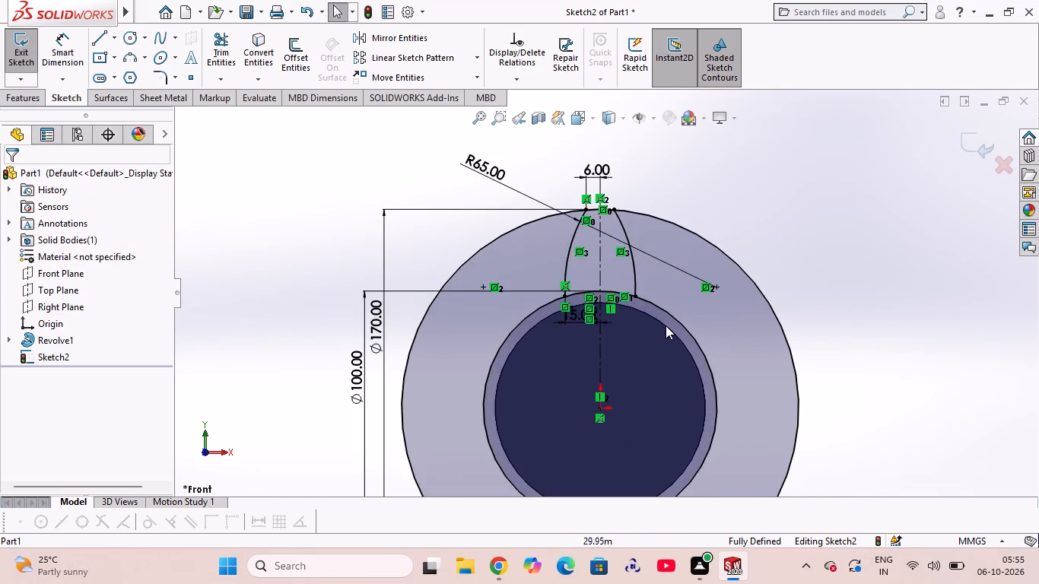
{"action": "scroll", "coordinate": [643, 310], "scroll_direction": "down", "scroll_amount": 2}
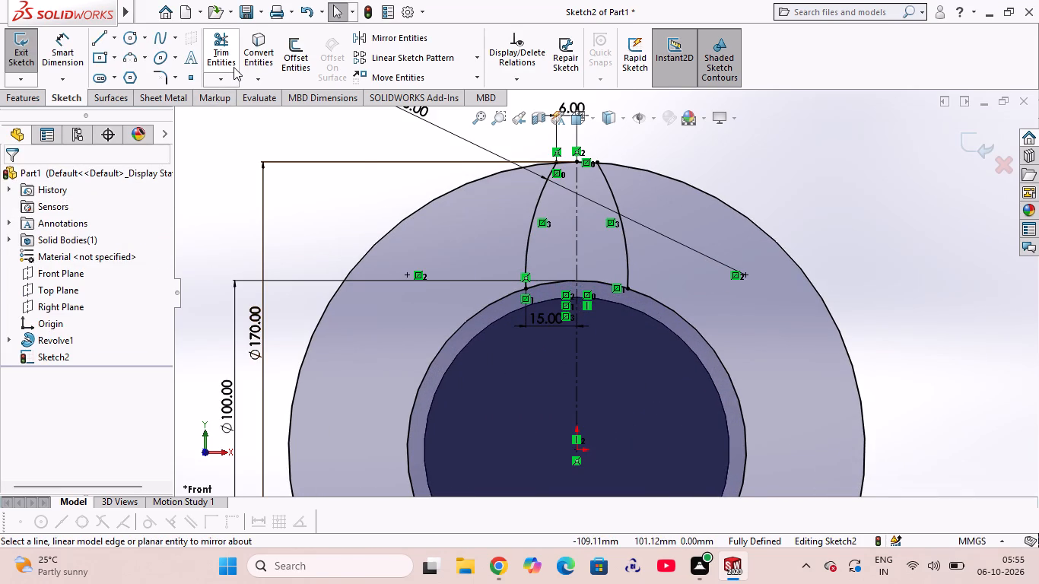
{"action": "left_click", "coordinate": [234, 65]}
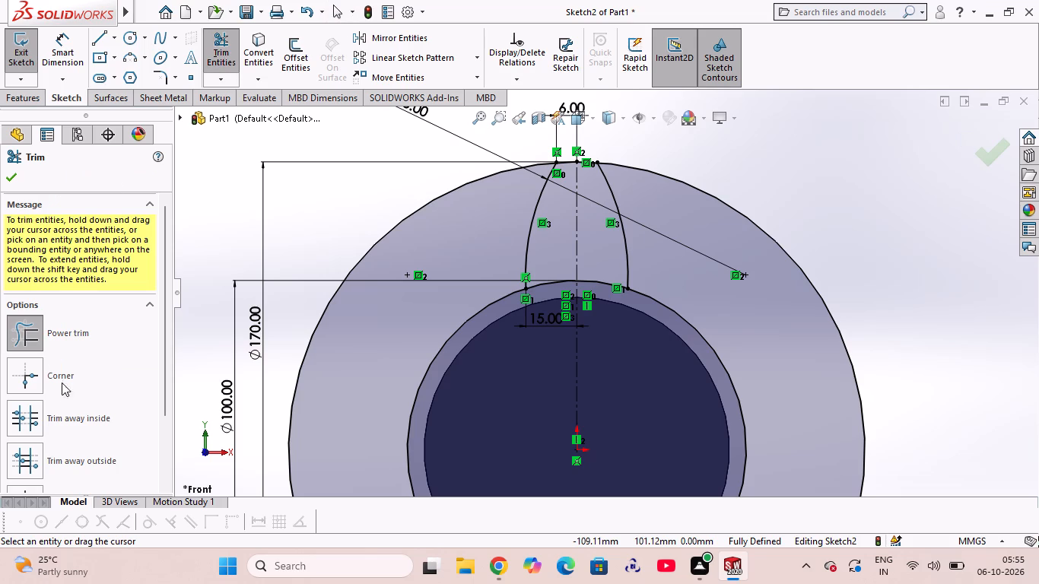
{"action": "left_click", "coordinate": [82, 338]}
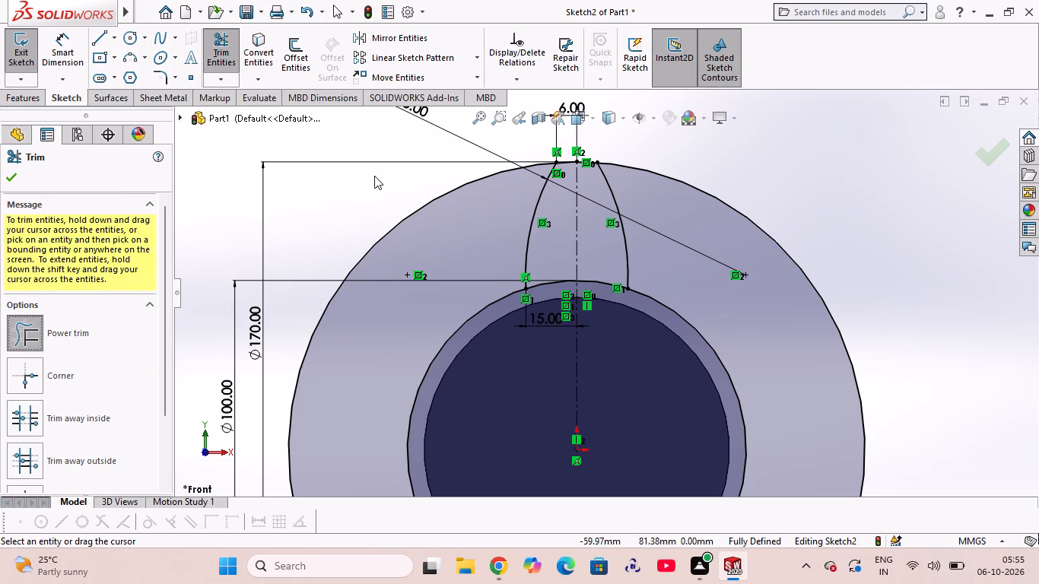
{"action": "left_click_drag", "start_coordinate": [355, 189], "coordinate": [396, 239]}
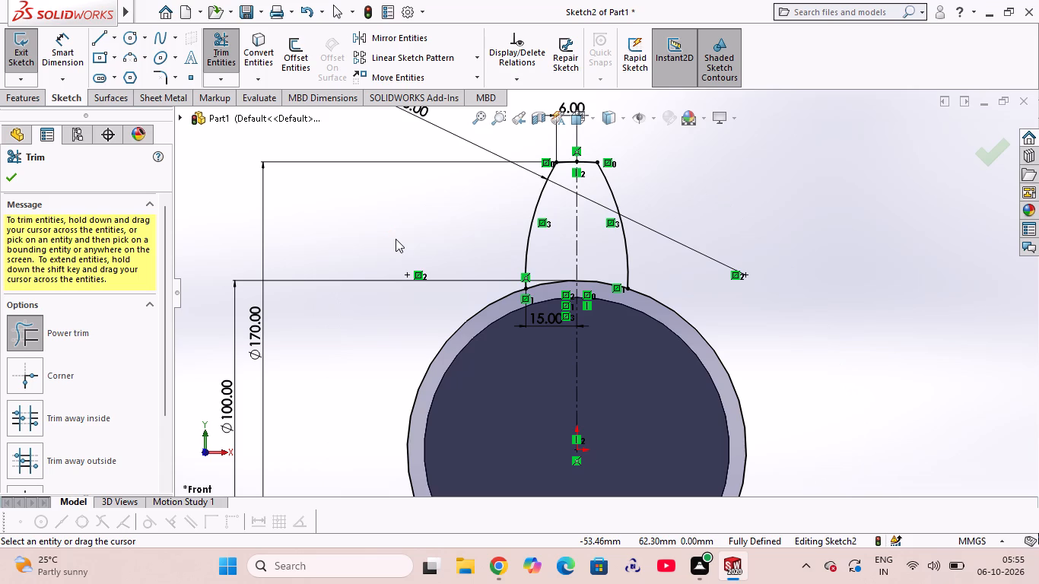
{"action": "left_click", "coordinate": [13, 179]}
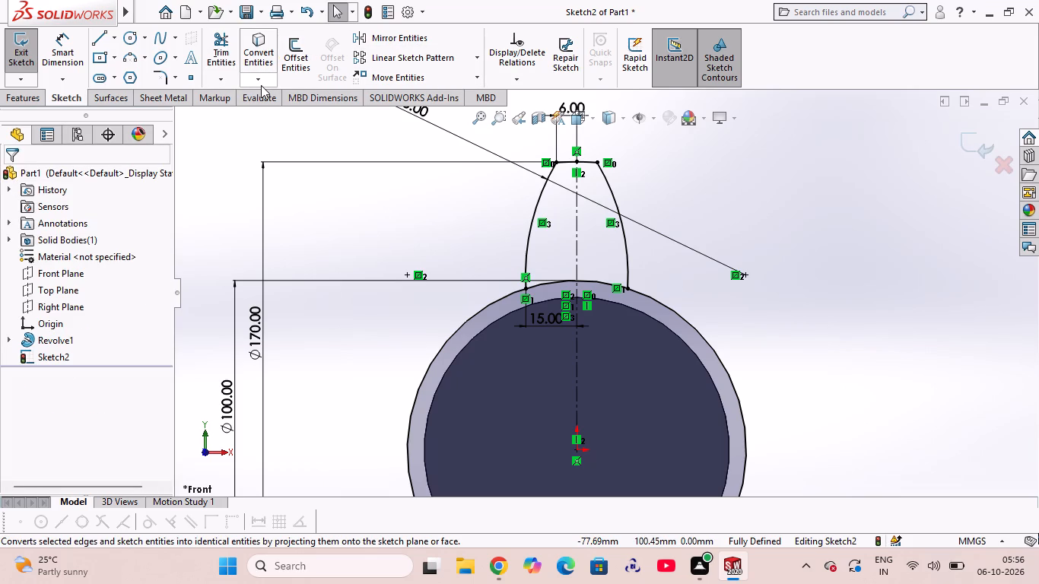
Circular-pattern the two flank arcs and the tip segment about the origin with 8 equally spaced instances over 360 degrees.
{"action": "left_click", "coordinate": [475, 56]}
{"action": "left_click", "coordinate": [456, 92]}
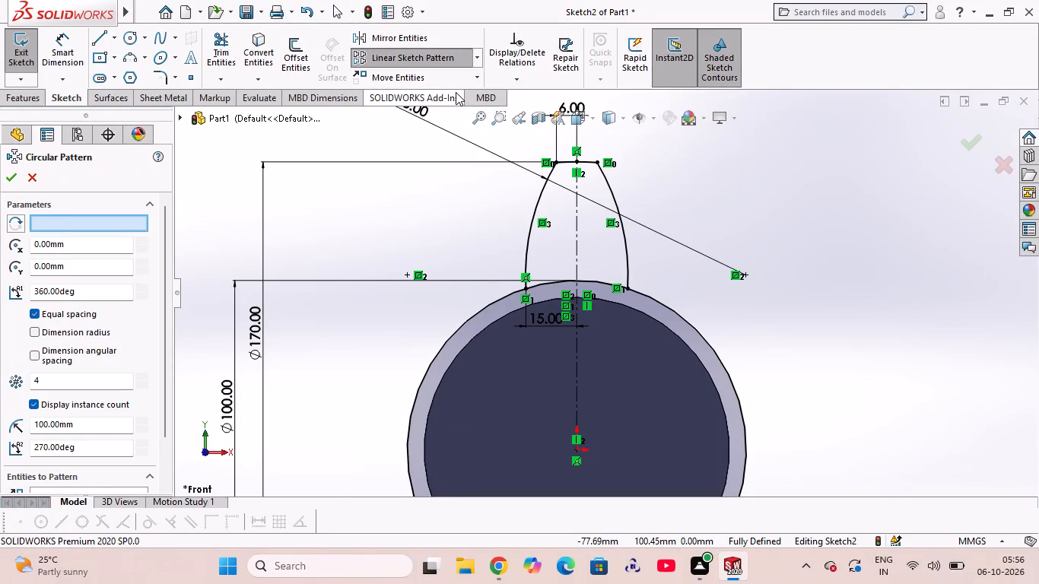
{"action": "left_click", "coordinate": [540, 201]}
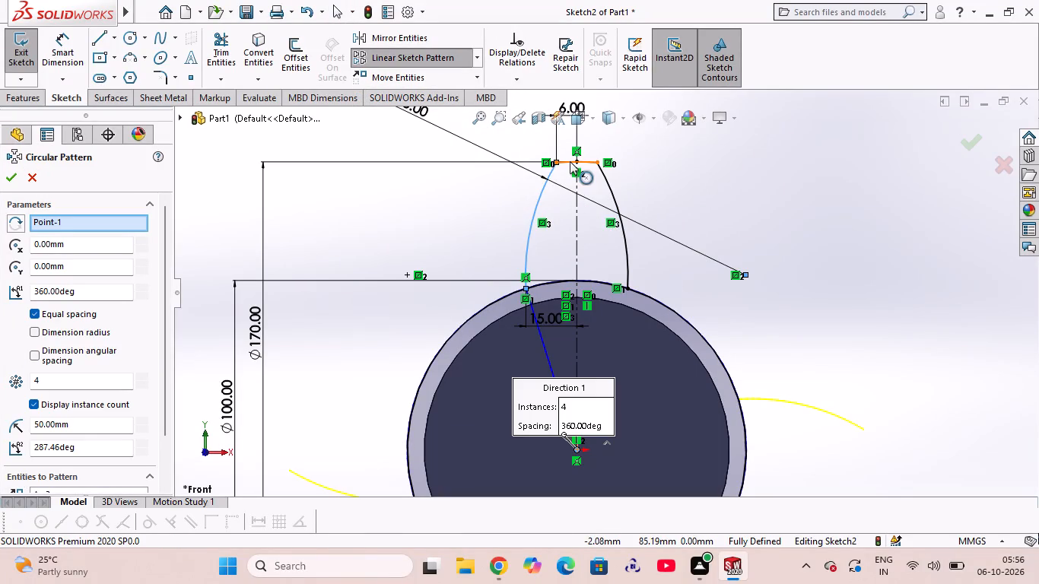
{"action": "left_click", "coordinate": [570, 161]}
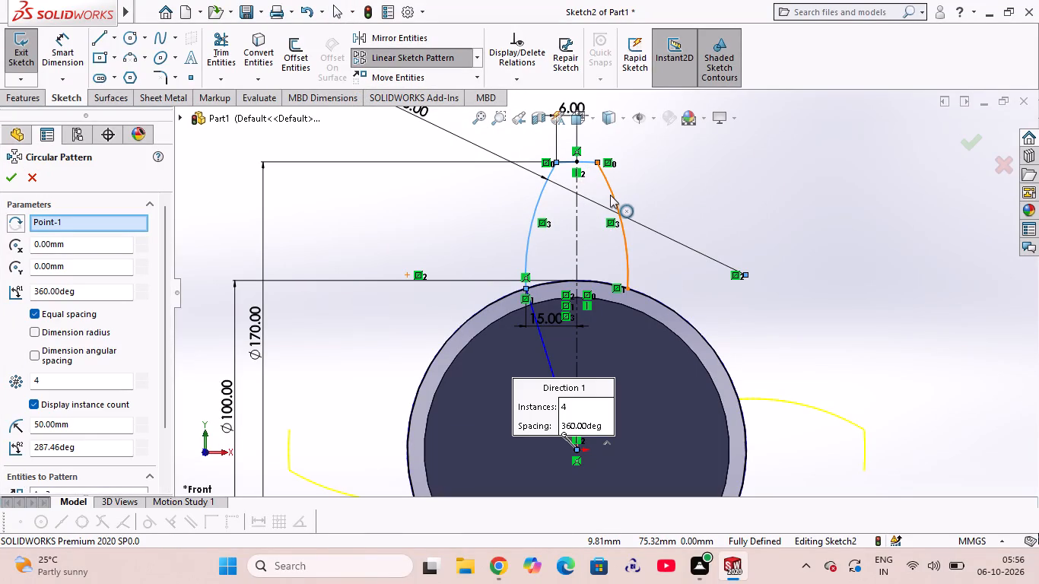
{"action": "left_click", "coordinate": [614, 195]}
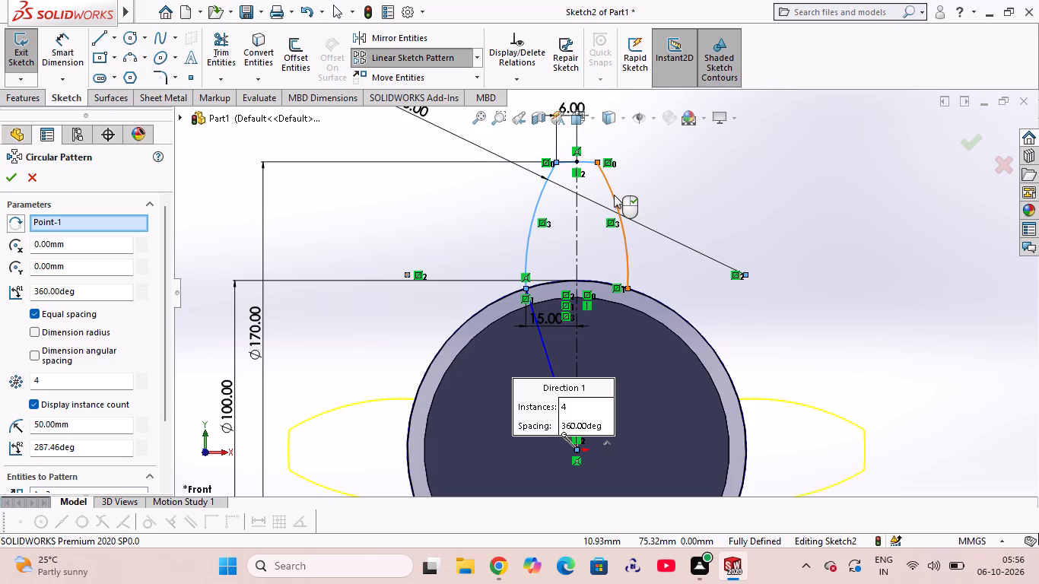
{"action": "scroll", "coordinate": [479, 214], "scroll_direction": "down", "scroll_amount": 2}
{"action": "scroll", "coordinate": [478, 217], "scroll_direction": "up", "scroll_amount": 5}
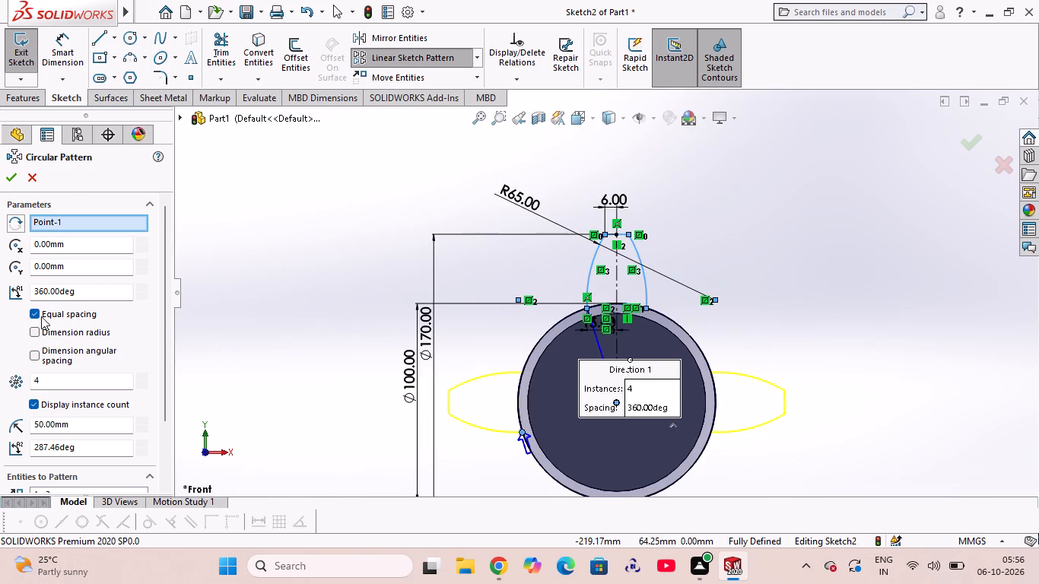
{"action": "left_click", "coordinate": [52, 379]}
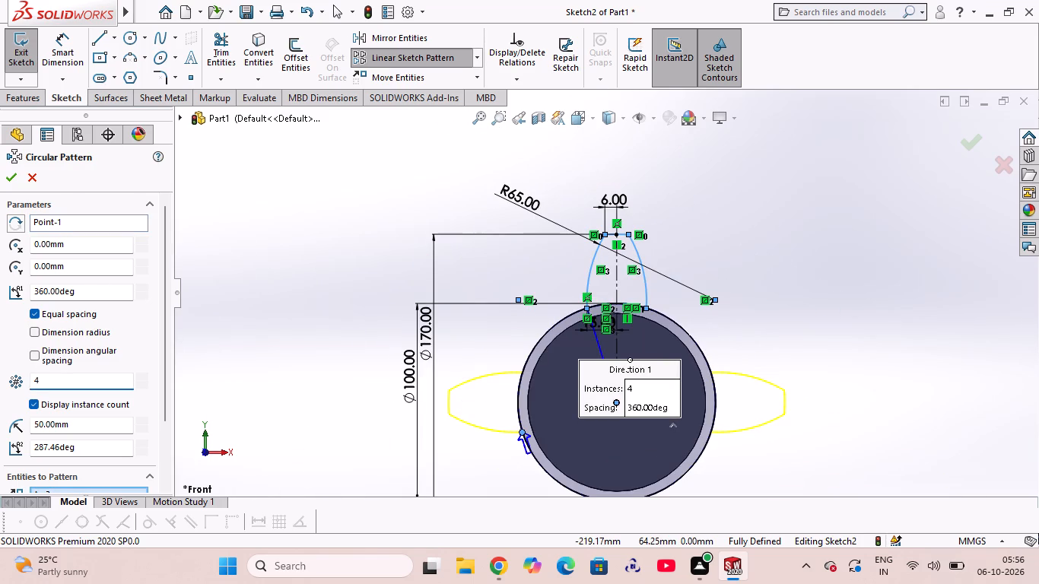
{"action": "key", "text": "BackSpace"}
{"action": "key", "text": "8"}
{"action": "left_click", "coordinate": [227, 352]}
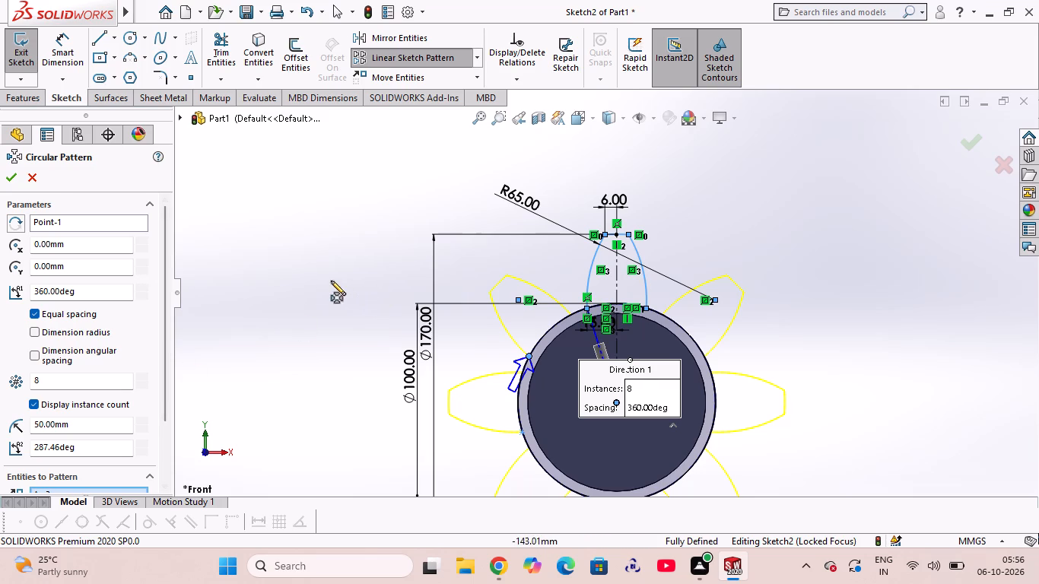
{"action": "left_click", "coordinate": [11, 173]}
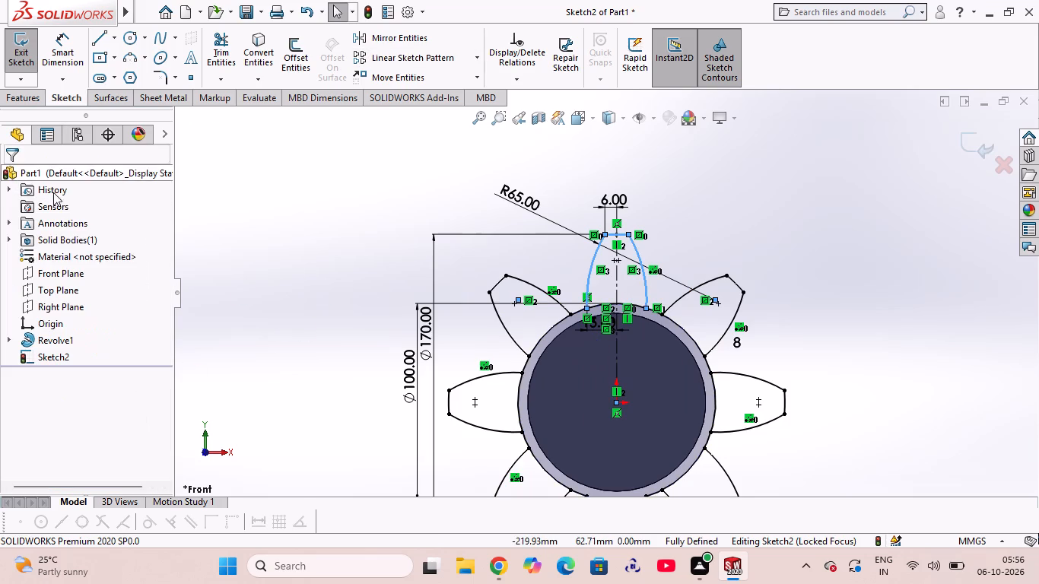
Power trim the 100 mm circle segments across the bases of the seven patterned teeth, leaving the original top tooth's base.
{"action": "left_click", "coordinate": [223, 54]}
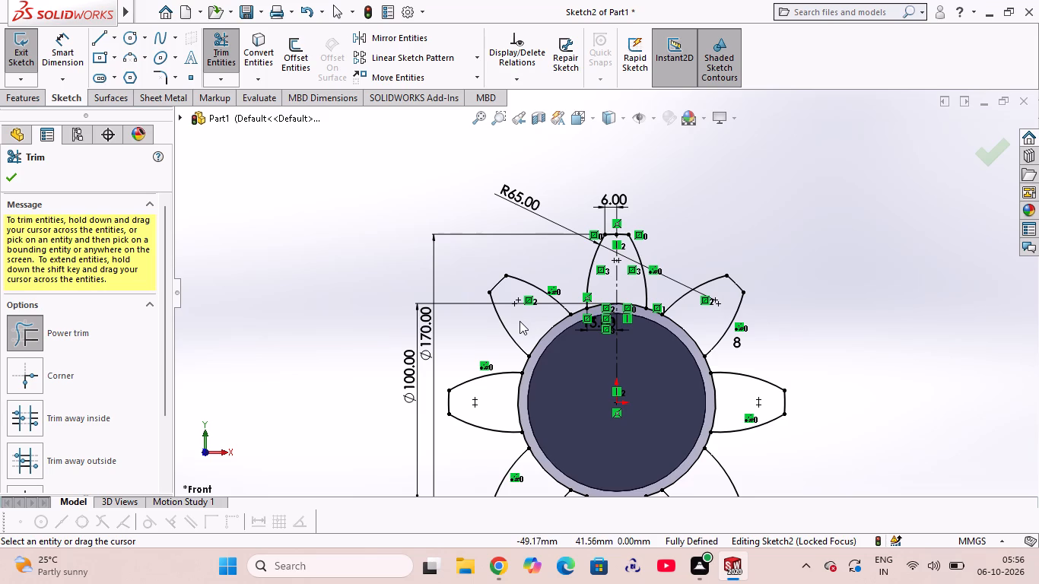
{"action": "left_click_drag", "start_coordinate": [519, 322], "coordinate": [539, 342]}
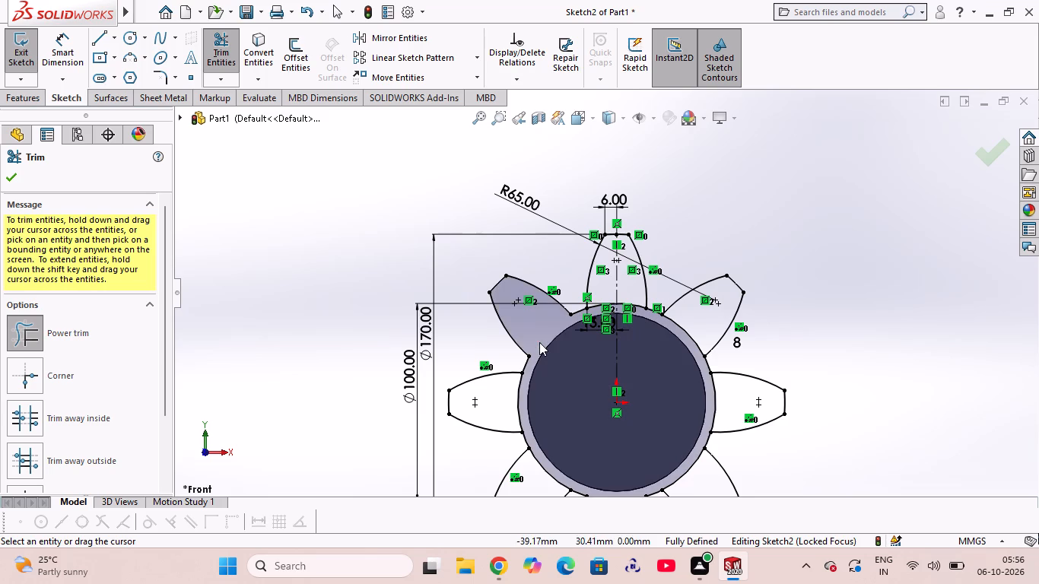
{"action": "left_click_drag", "start_coordinate": [497, 402], "coordinate": [523, 414]}
{"action": "left_click_drag", "start_coordinate": [532, 484], "coordinate": [545, 468]}
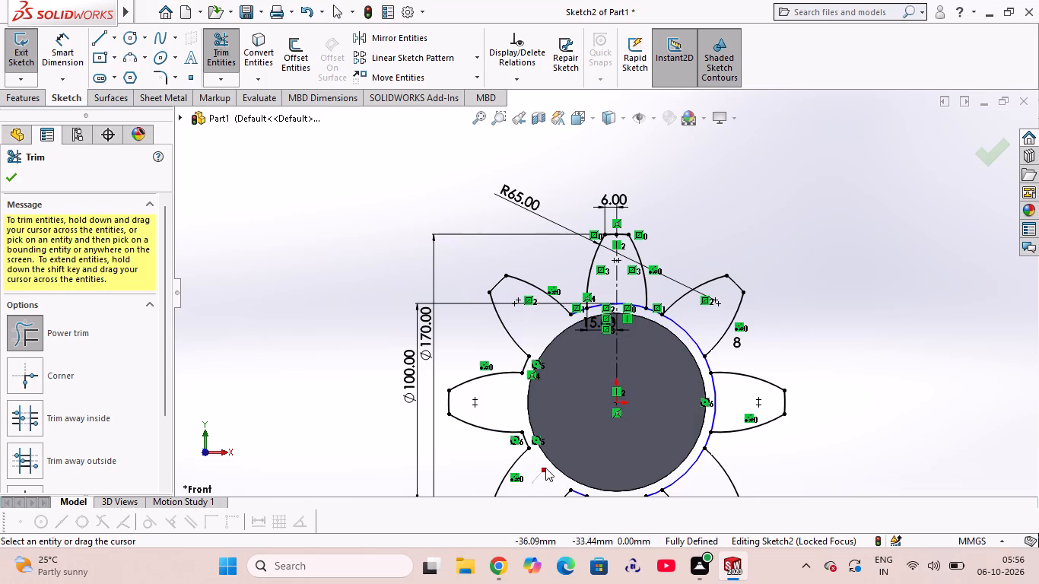
{"action": "left_click_drag", "start_coordinate": [545, 468], "coordinate": [546, 467]}
{"action": "scroll", "coordinate": [375, 216], "scroll_direction": "down", "scroll_amount": 1}
{"action": "scroll", "coordinate": [373, 223], "scroll_direction": "up", "scroll_amount": 3}
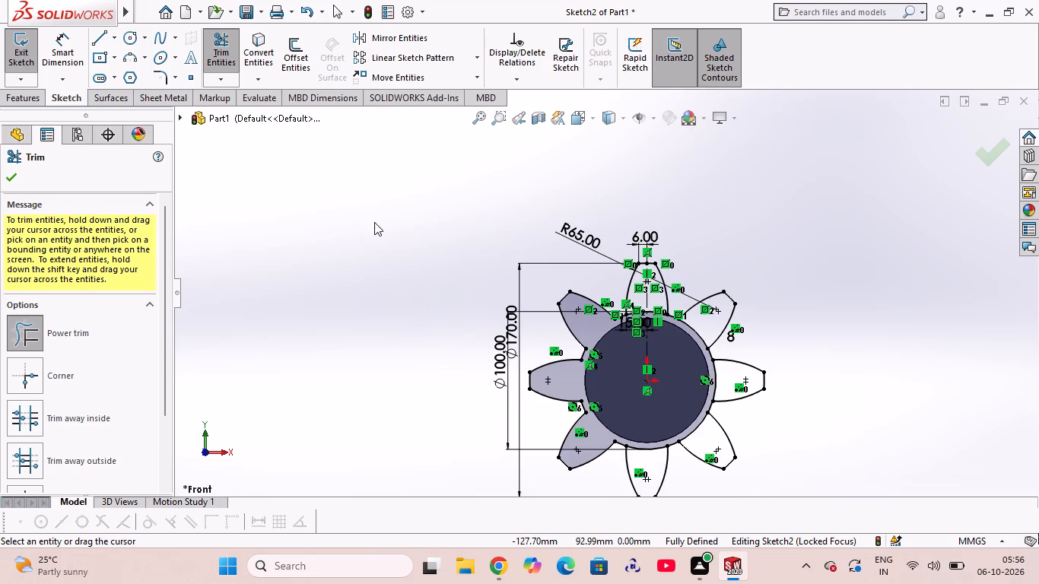
{"action": "left_click_drag", "start_coordinate": [656, 471], "coordinate": [653, 446]}
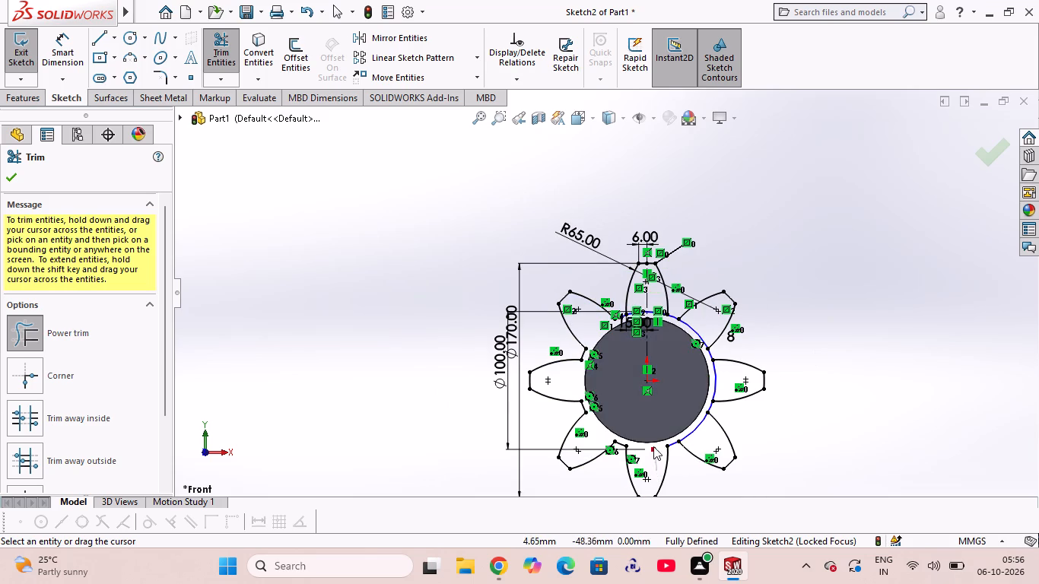
{"action": "left_click_drag", "start_coordinate": [653, 446], "coordinate": [653, 446]}
{"action": "left_click_drag", "start_coordinate": [709, 440], "coordinate": [696, 424]}
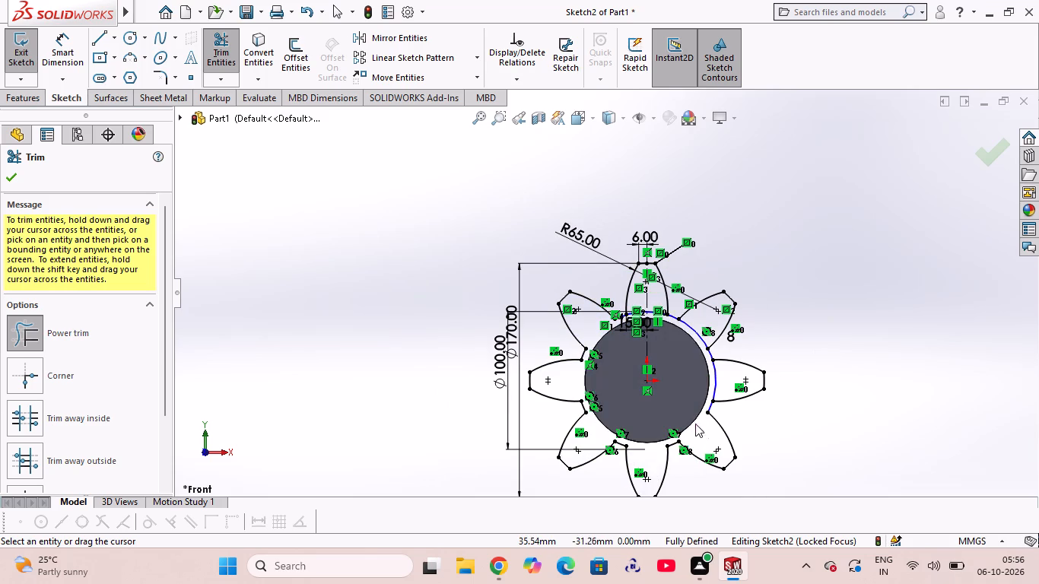
{"action": "left_click_drag", "start_coordinate": [729, 371], "coordinate": [713, 369]}
{"action": "left_click_drag", "start_coordinate": [697, 320], "coordinate": [694, 333]}
Trim both halves of the 100 mm circle segment at the top tooth's base and the centerline portion inside that tooth.
{"action": "left_click_drag", "start_coordinate": [652, 299], "coordinate": [650, 309]}
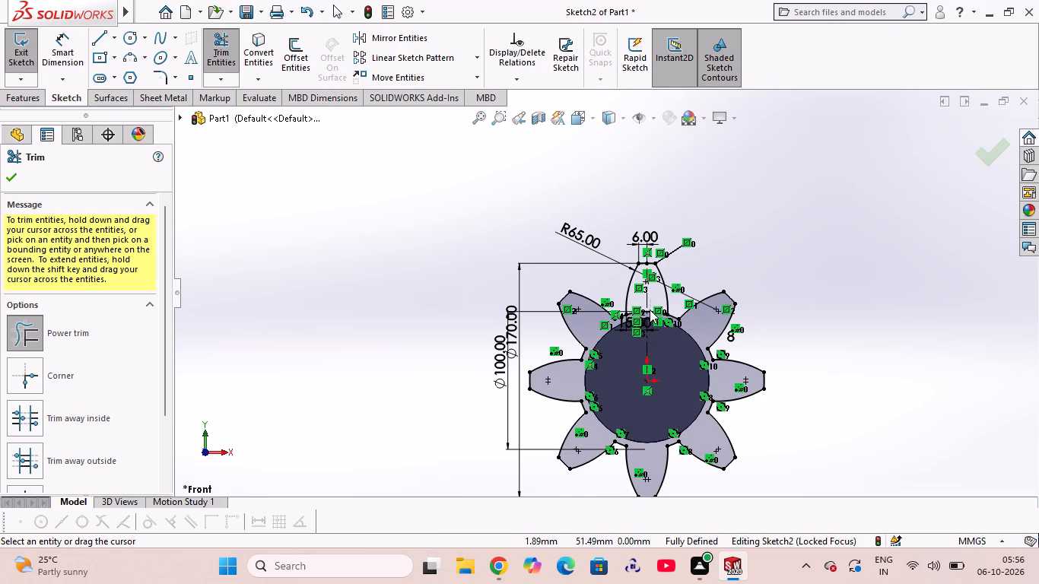
{"action": "left_click_drag", "start_coordinate": [650, 309], "coordinate": [651, 315]}
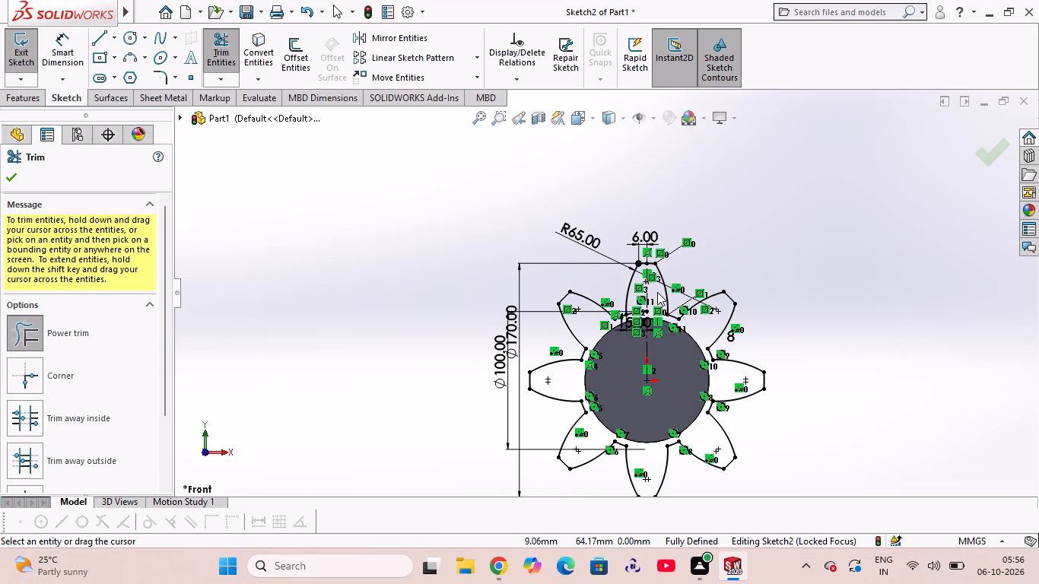
{"action": "left_click_drag", "start_coordinate": [656, 293], "coordinate": [644, 296]}
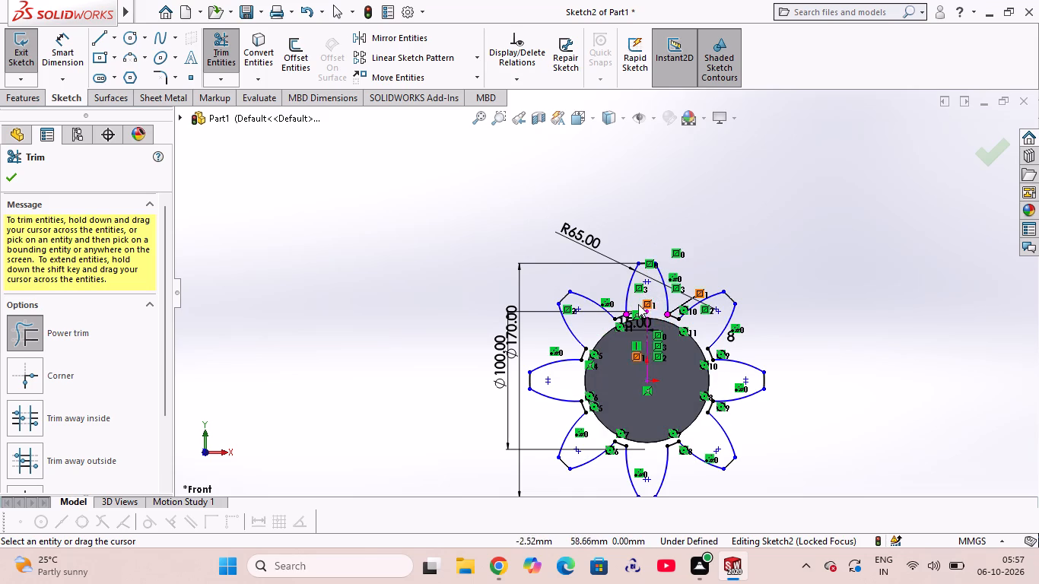
{"action": "left_click_drag", "start_coordinate": [633, 300], "coordinate": [634, 313]}
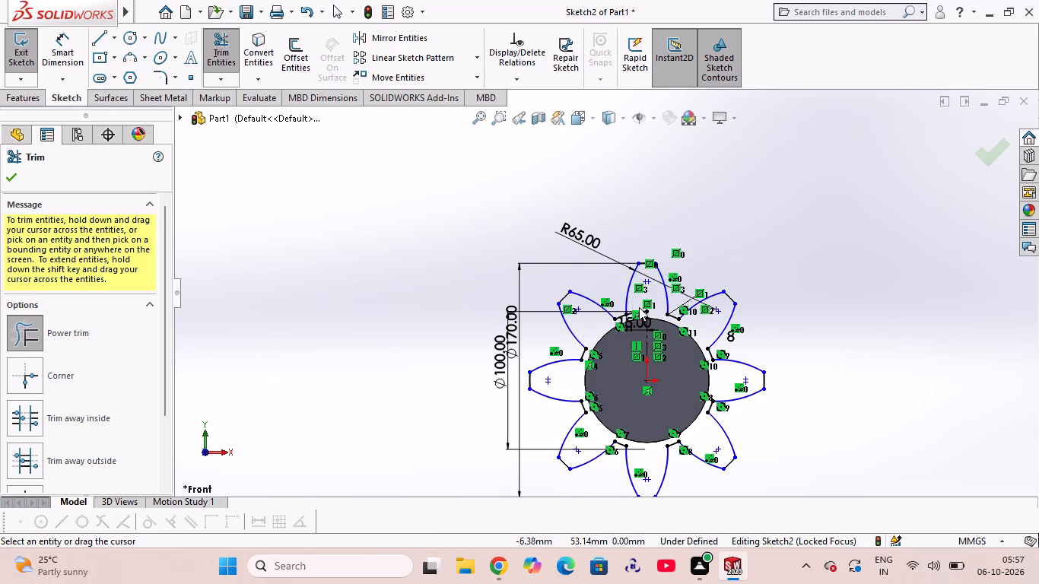
{"action": "scroll", "coordinate": [638, 318], "scroll_direction": "up", "scroll_amount": 3}
{"action": "scroll", "coordinate": [638, 313], "scroll_direction": "down", "scroll_amount": 7}
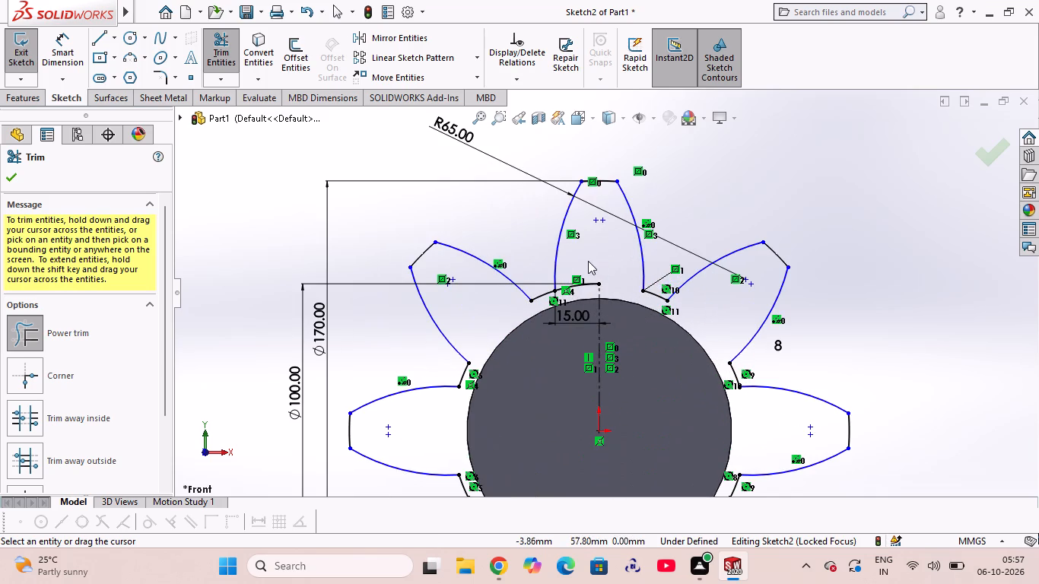
{"action": "left_click_drag", "start_coordinate": [589, 262], "coordinate": [586, 285]}
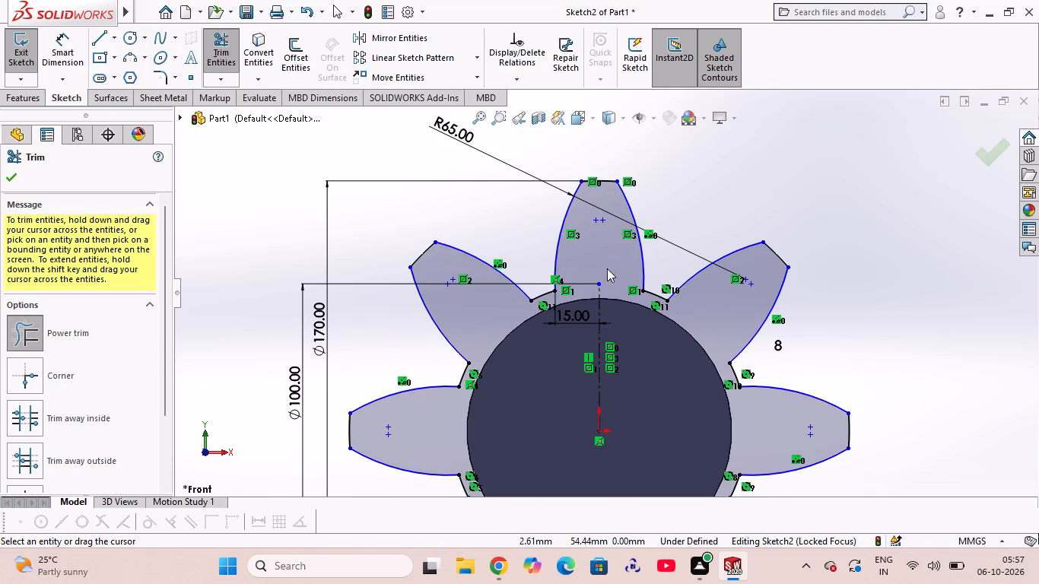
{"action": "left_click", "coordinate": [608, 255]}
{"action": "scroll", "coordinate": [583, 285], "scroll_direction": "up", "scroll_amount": 2}
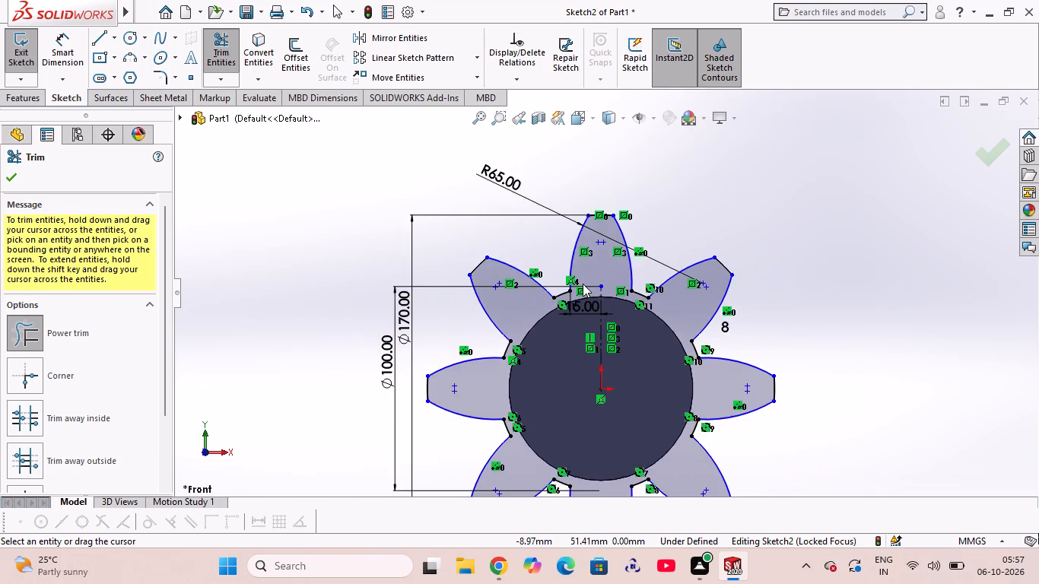
Finish trimming and delete the vertical construction line between the origin and the top tooth's base.
{"action": "scroll", "coordinate": [584, 285], "scroll_direction": "up", "scroll_amount": 5}
{"action": "left_click", "coordinate": [722, 300]}
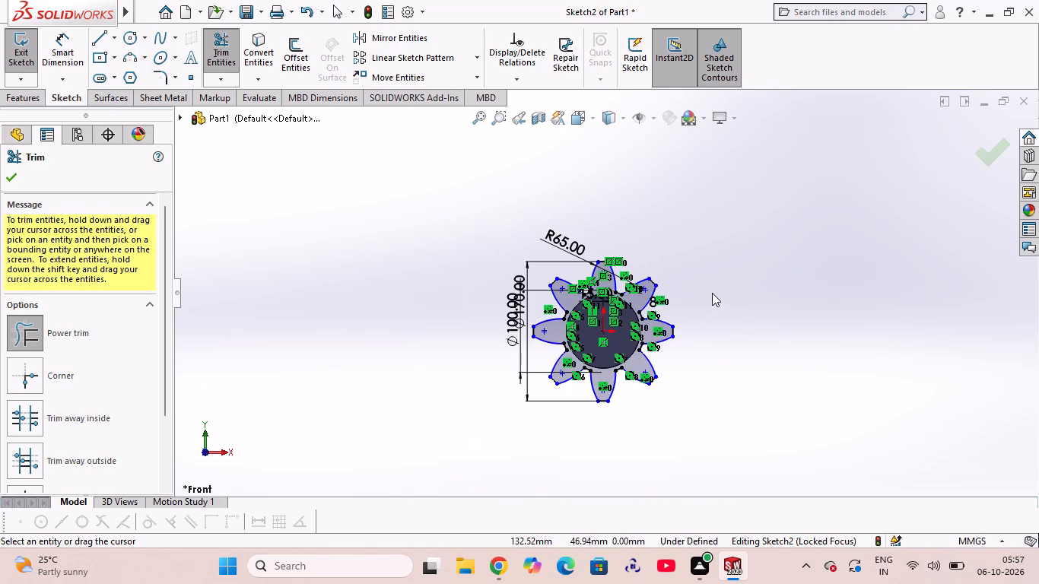
{"action": "left_click", "coordinate": [12, 176]}
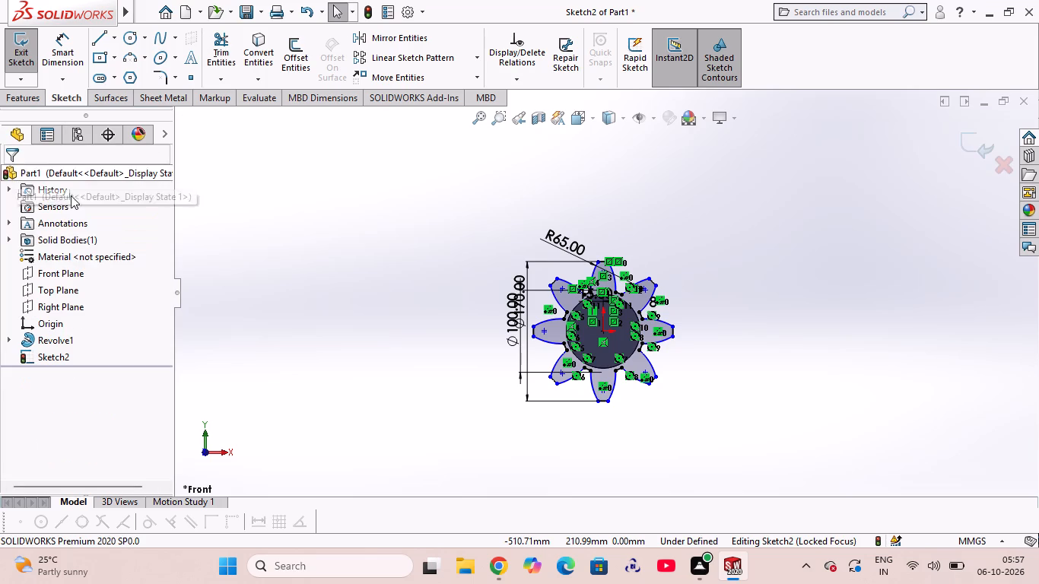
{"action": "left_click", "coordinate": [729, 259]}
{"action": "scroll", "coordinate": [678, 318], "scroll_direction": "up", "scroll_amount": 5}
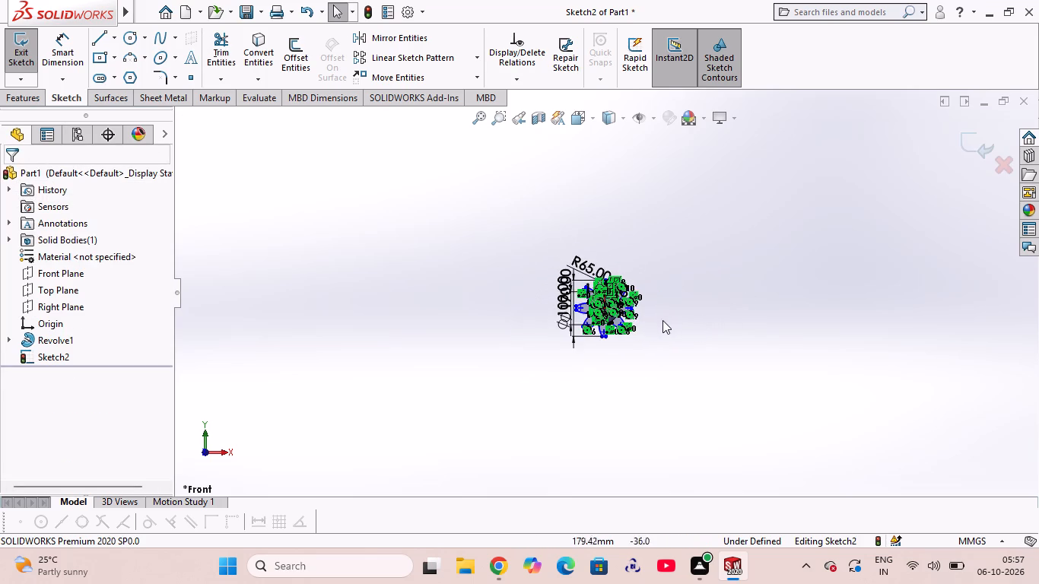
{"action": "scroll", "coordinate": [637, 318], "scroll_direction": "down", "scroll_amount": 10}
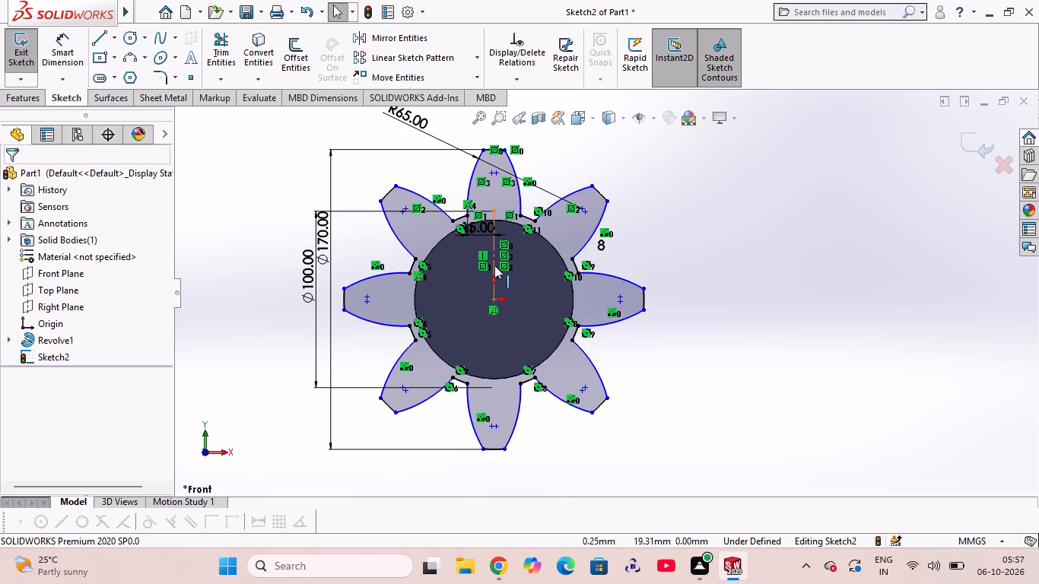
{"action": "left_click", "coordinate": [494, 265]}
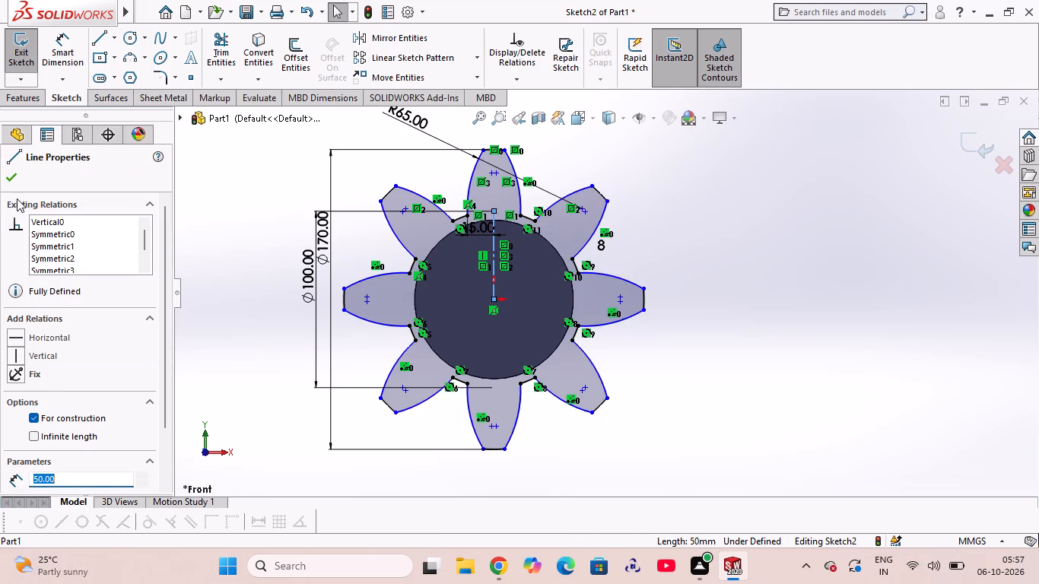
{"action": "key", "text": "Escape"}
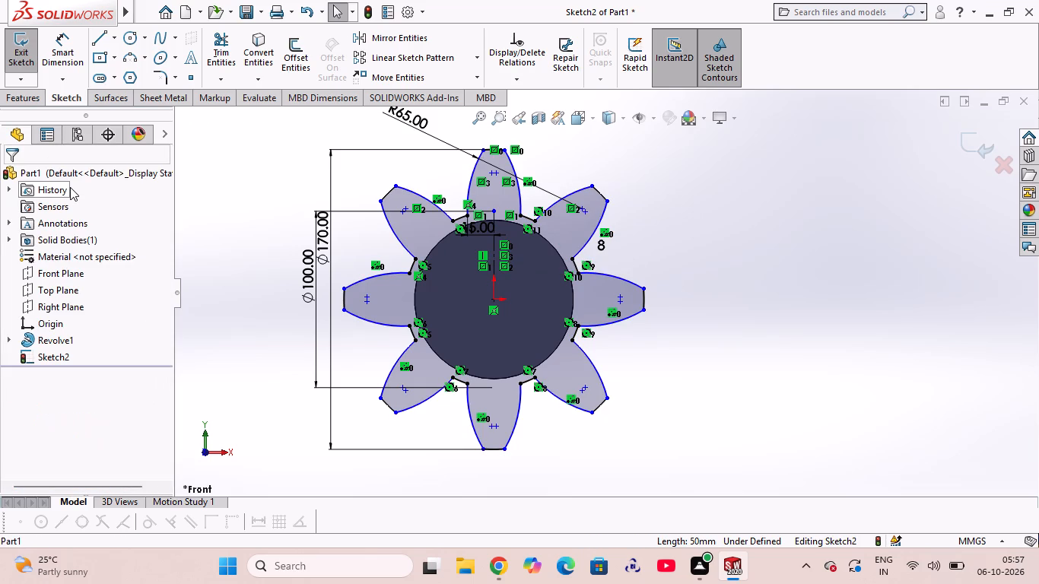
{"action": "left_click", "coordinate": [493, 248]}
{"action": "key", "text": "Delete"}
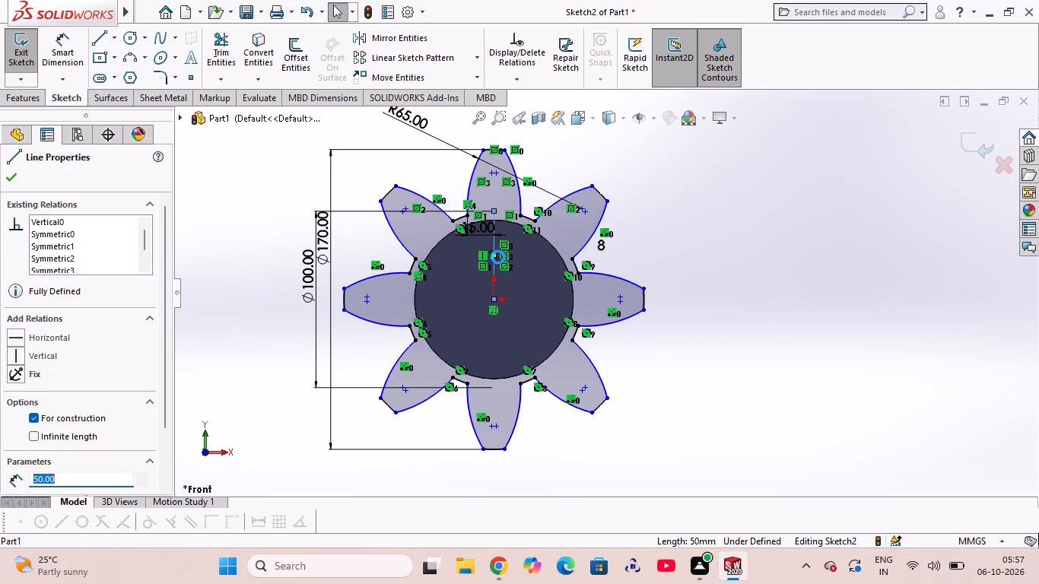
{"action": "left_click", "coordinate": [437, 283]}
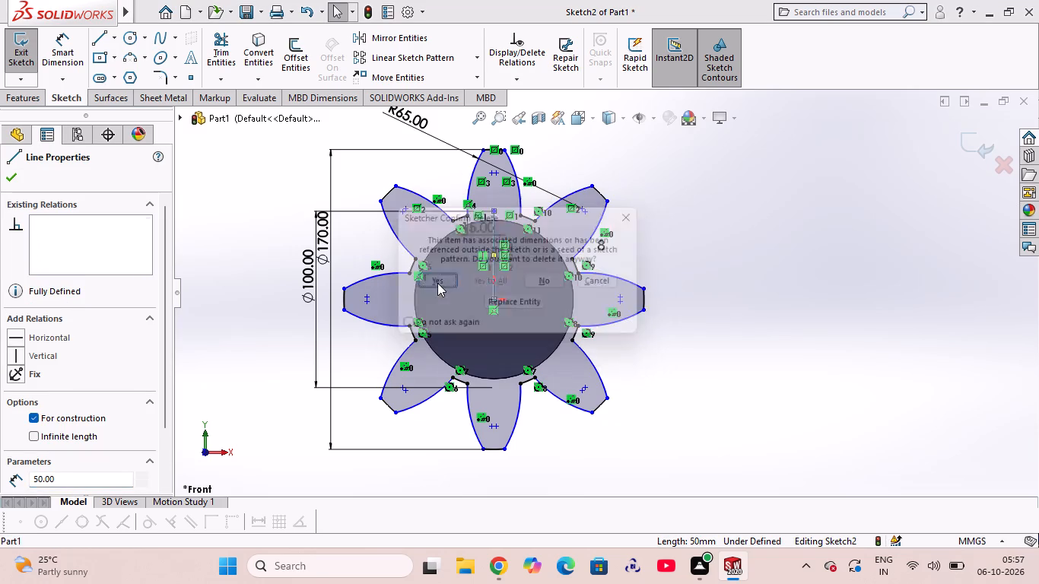
{"action": "left_click", "coordinate": [691, 233]}
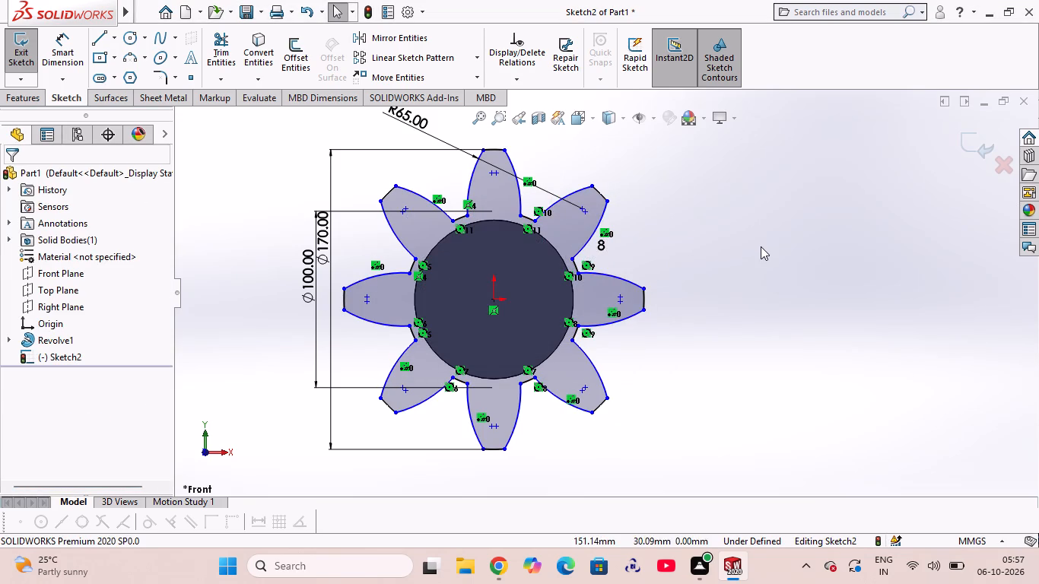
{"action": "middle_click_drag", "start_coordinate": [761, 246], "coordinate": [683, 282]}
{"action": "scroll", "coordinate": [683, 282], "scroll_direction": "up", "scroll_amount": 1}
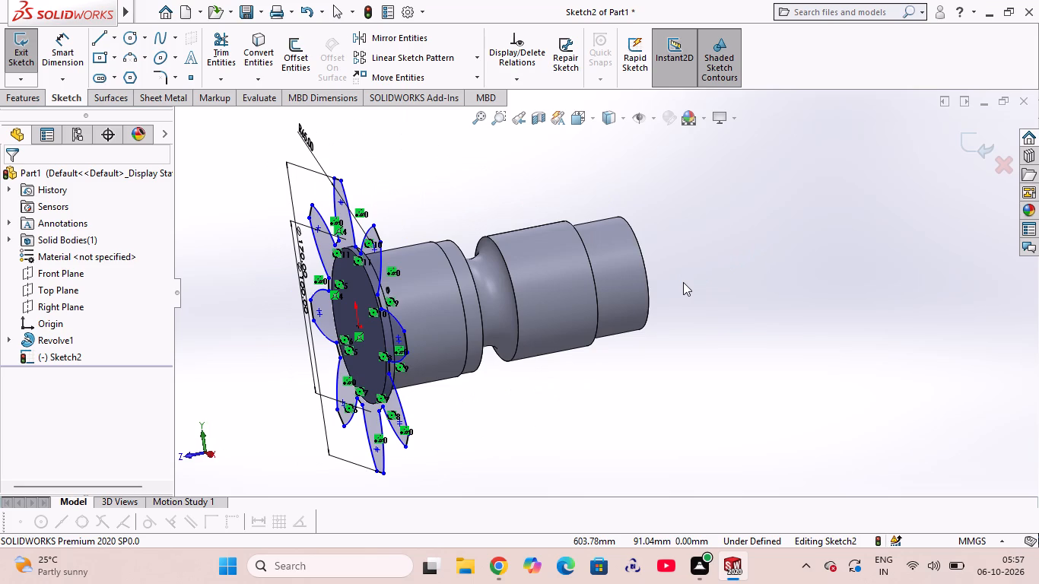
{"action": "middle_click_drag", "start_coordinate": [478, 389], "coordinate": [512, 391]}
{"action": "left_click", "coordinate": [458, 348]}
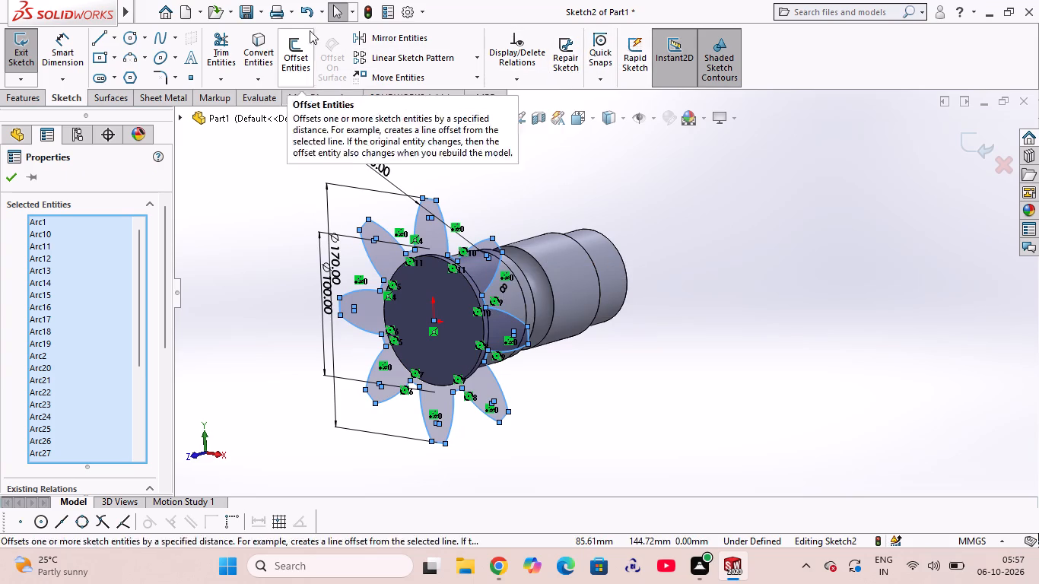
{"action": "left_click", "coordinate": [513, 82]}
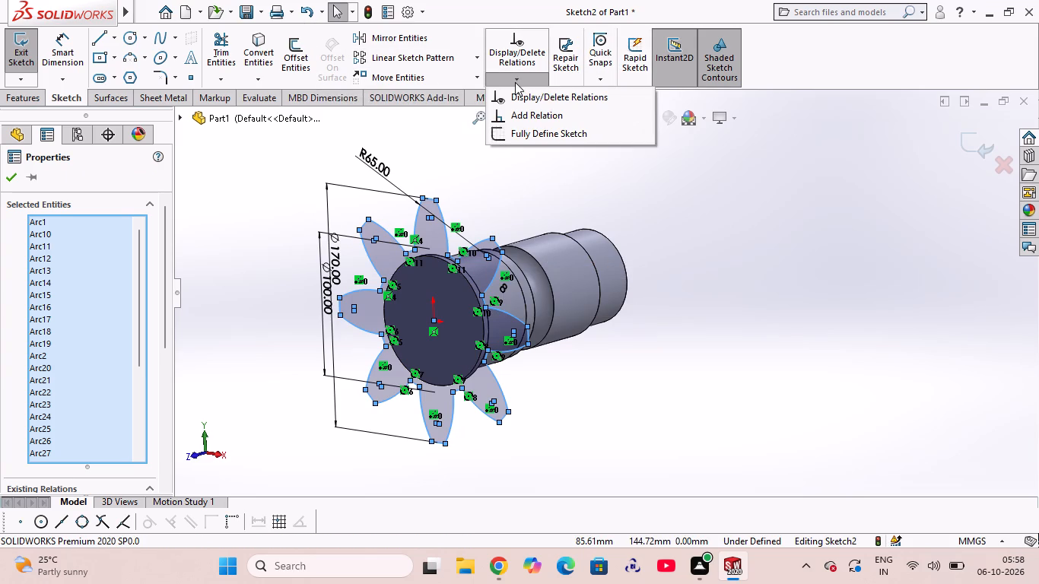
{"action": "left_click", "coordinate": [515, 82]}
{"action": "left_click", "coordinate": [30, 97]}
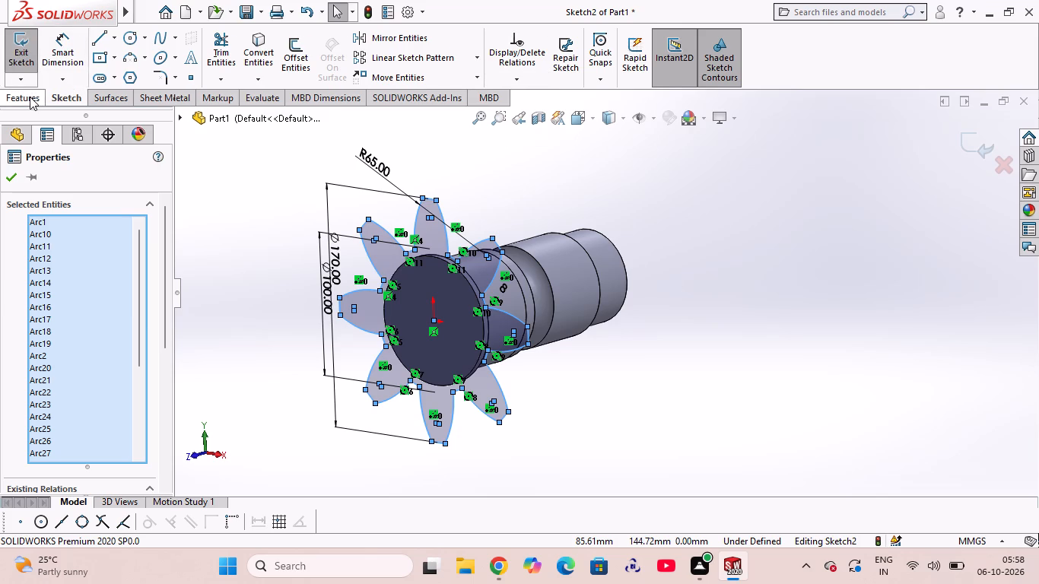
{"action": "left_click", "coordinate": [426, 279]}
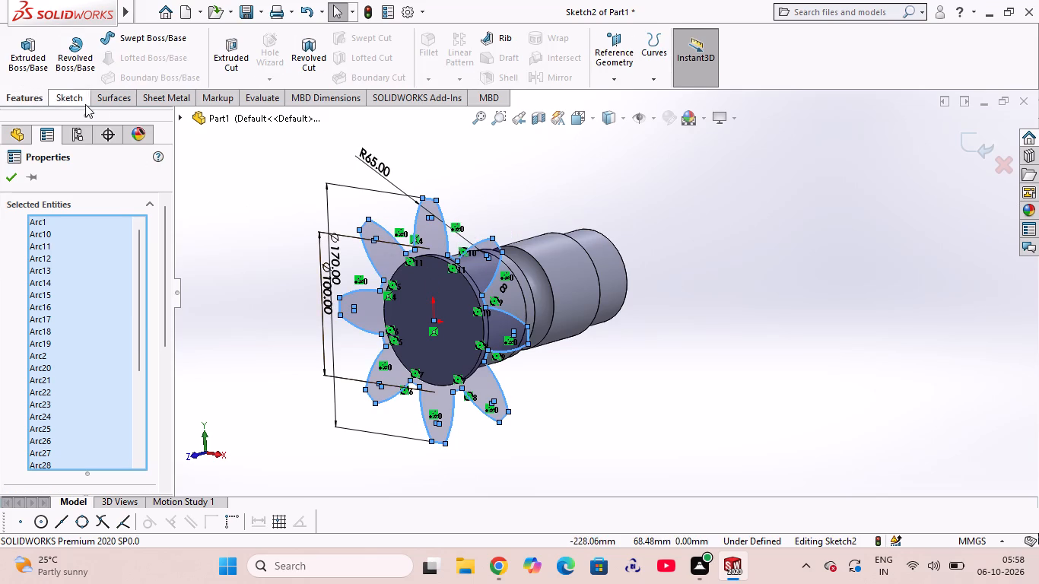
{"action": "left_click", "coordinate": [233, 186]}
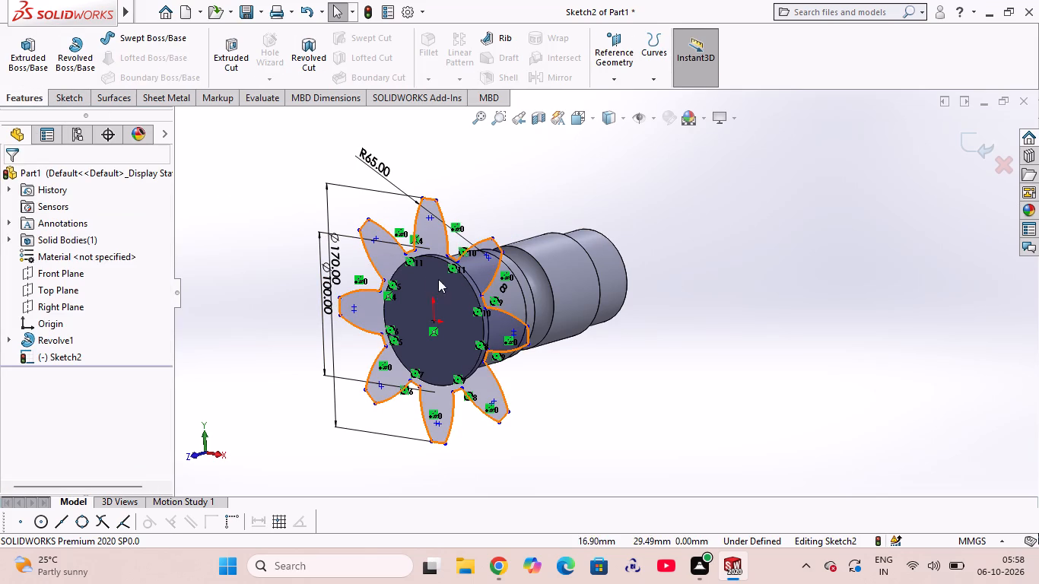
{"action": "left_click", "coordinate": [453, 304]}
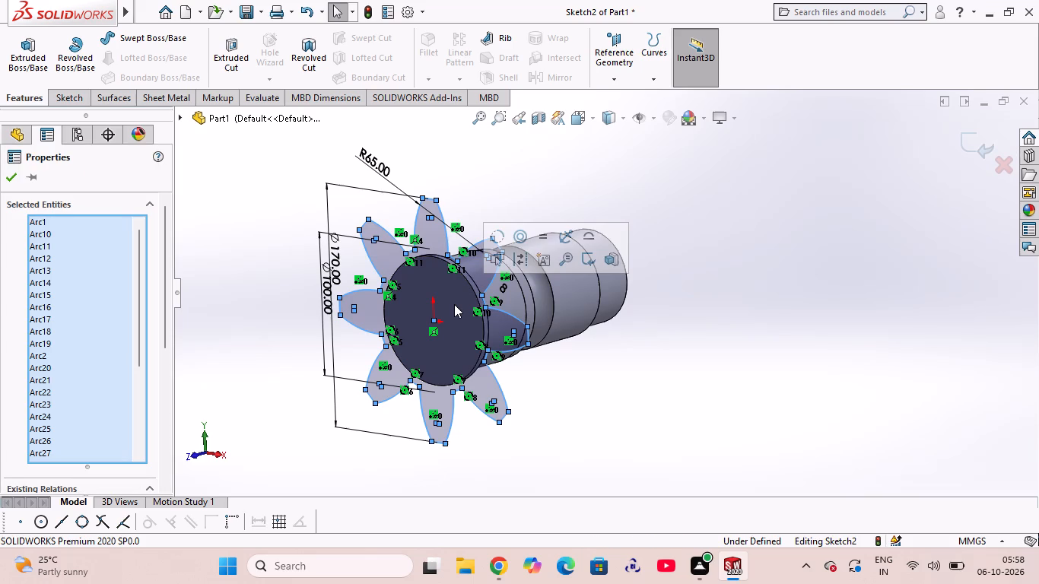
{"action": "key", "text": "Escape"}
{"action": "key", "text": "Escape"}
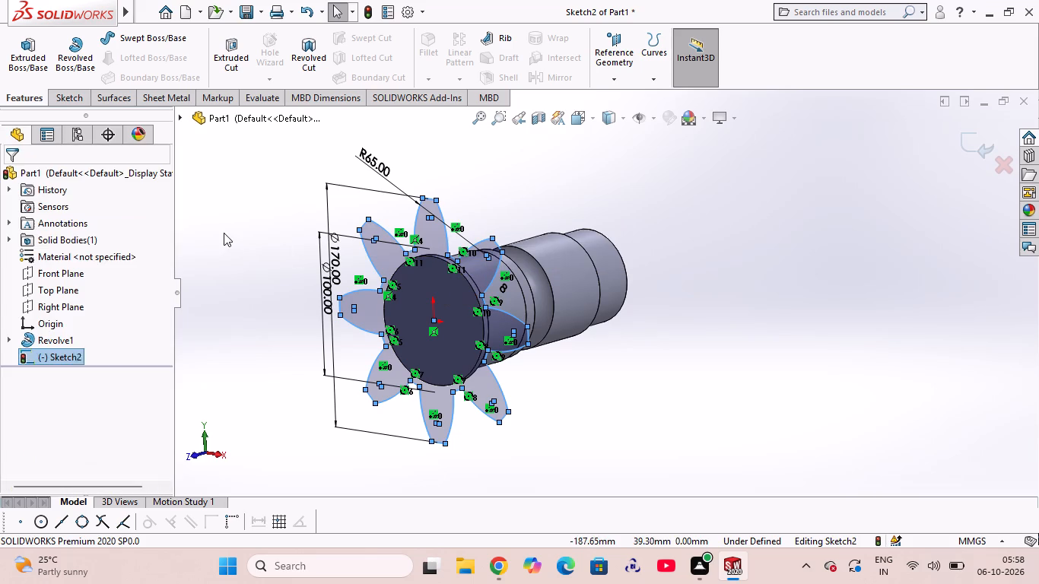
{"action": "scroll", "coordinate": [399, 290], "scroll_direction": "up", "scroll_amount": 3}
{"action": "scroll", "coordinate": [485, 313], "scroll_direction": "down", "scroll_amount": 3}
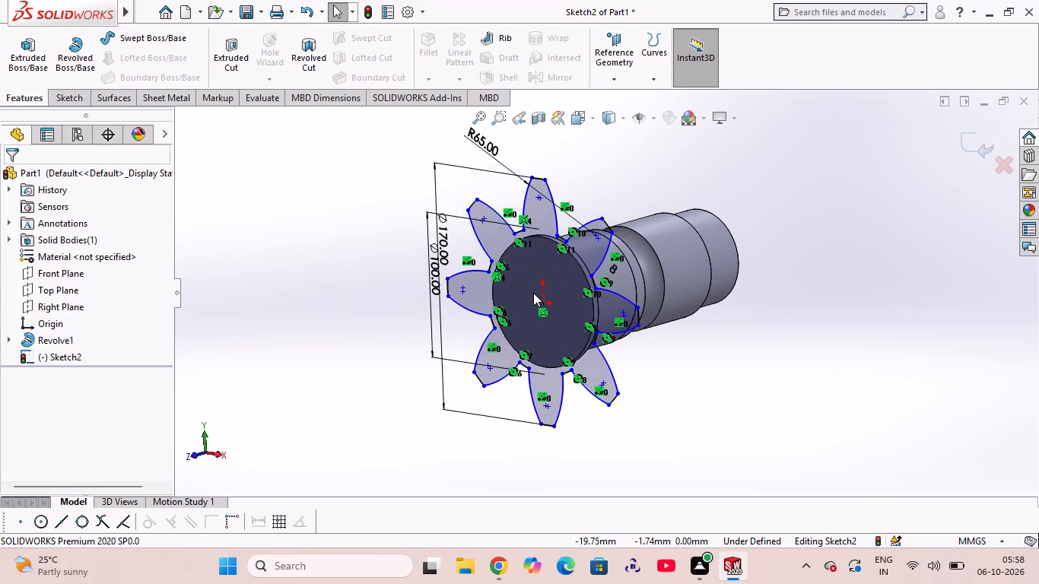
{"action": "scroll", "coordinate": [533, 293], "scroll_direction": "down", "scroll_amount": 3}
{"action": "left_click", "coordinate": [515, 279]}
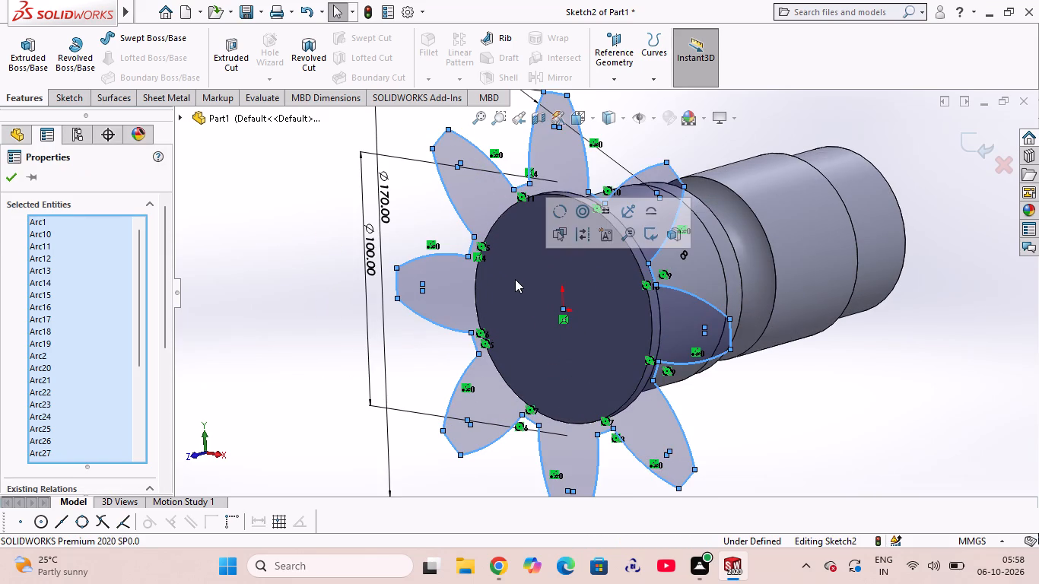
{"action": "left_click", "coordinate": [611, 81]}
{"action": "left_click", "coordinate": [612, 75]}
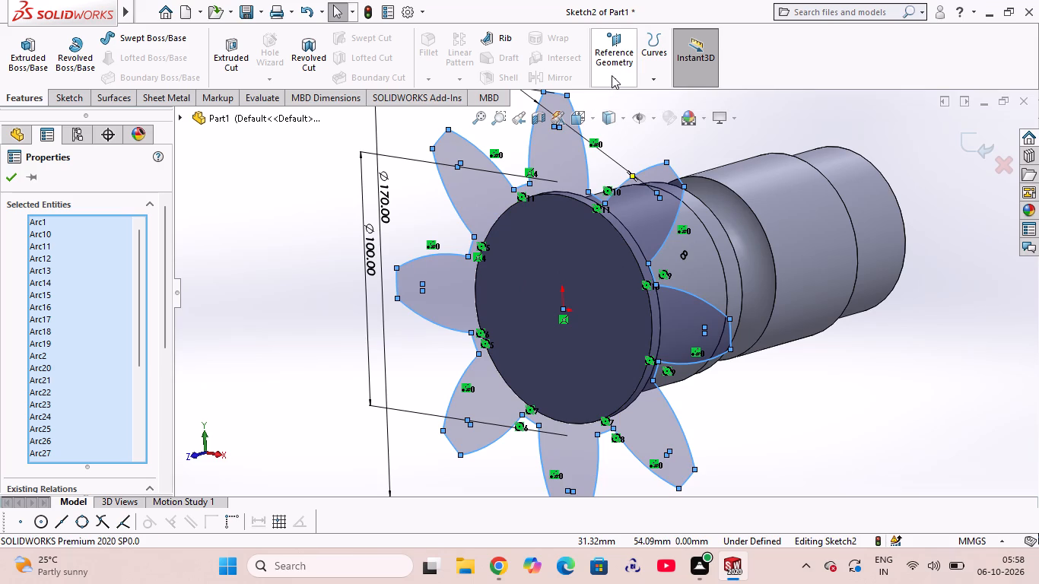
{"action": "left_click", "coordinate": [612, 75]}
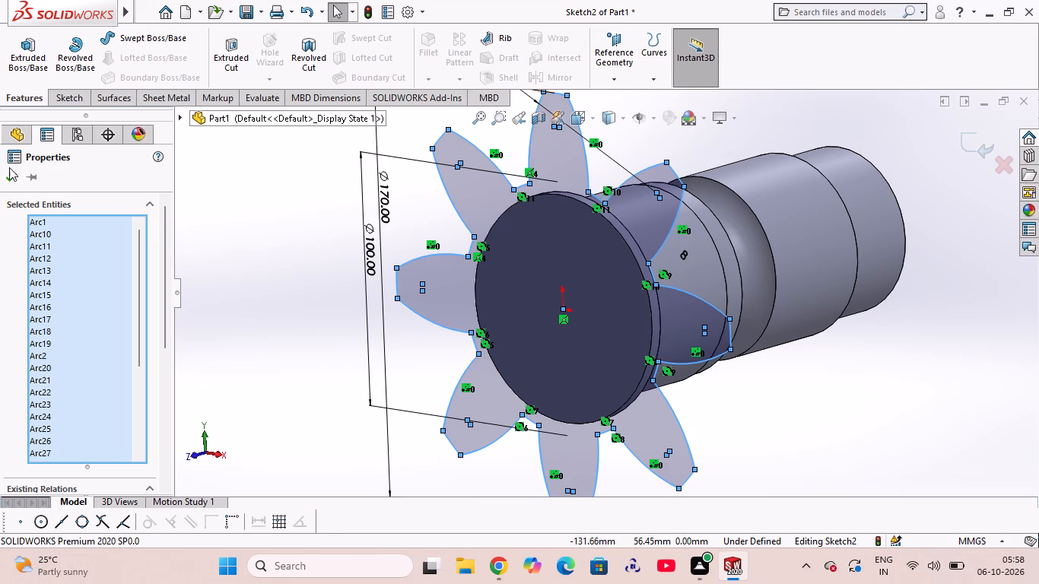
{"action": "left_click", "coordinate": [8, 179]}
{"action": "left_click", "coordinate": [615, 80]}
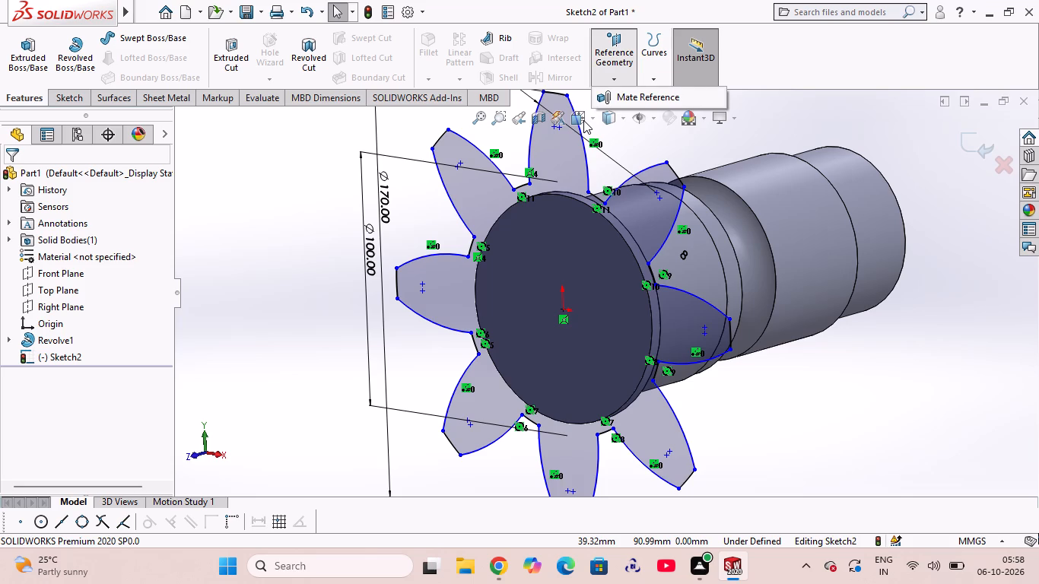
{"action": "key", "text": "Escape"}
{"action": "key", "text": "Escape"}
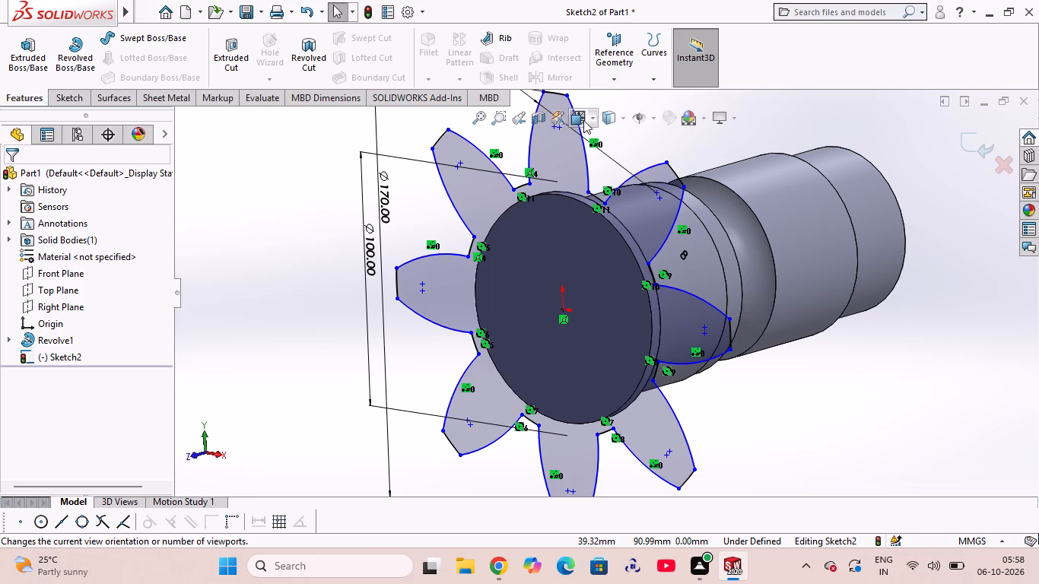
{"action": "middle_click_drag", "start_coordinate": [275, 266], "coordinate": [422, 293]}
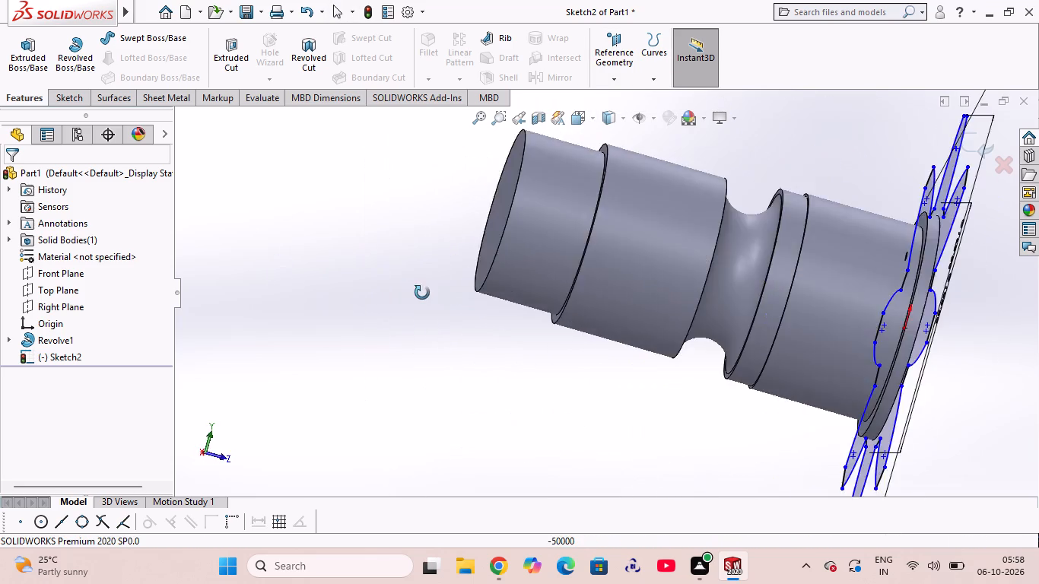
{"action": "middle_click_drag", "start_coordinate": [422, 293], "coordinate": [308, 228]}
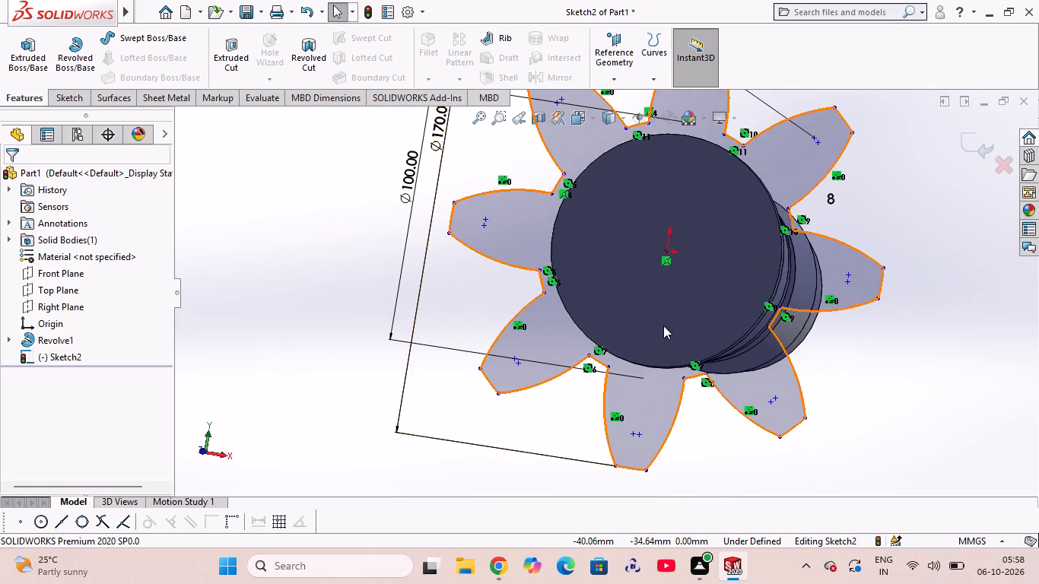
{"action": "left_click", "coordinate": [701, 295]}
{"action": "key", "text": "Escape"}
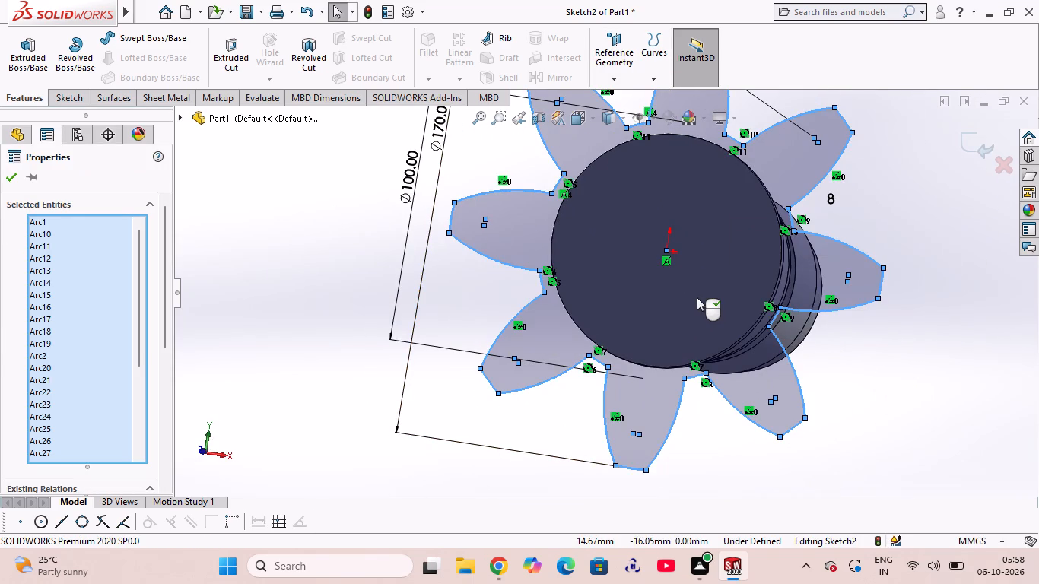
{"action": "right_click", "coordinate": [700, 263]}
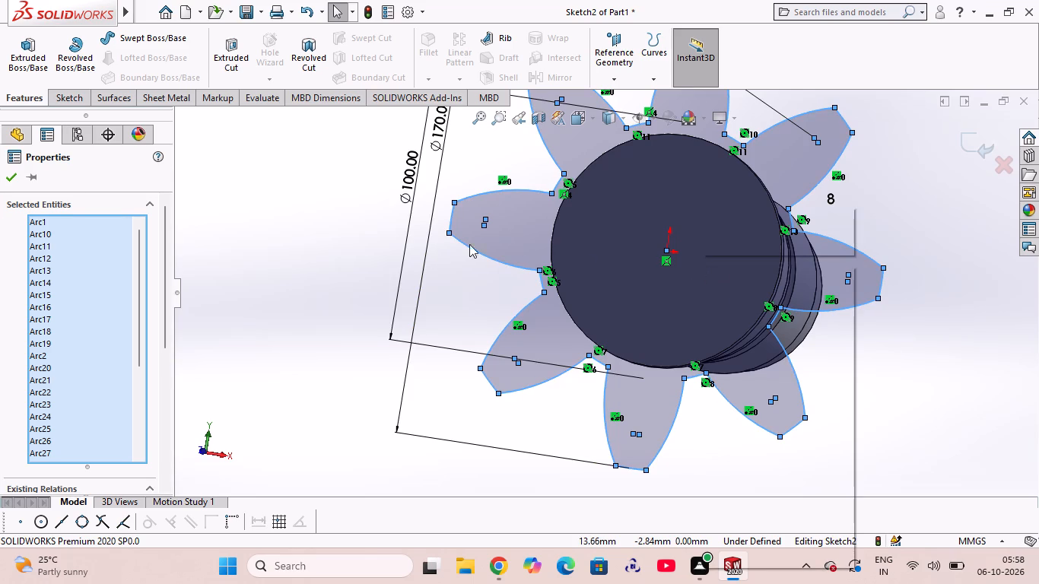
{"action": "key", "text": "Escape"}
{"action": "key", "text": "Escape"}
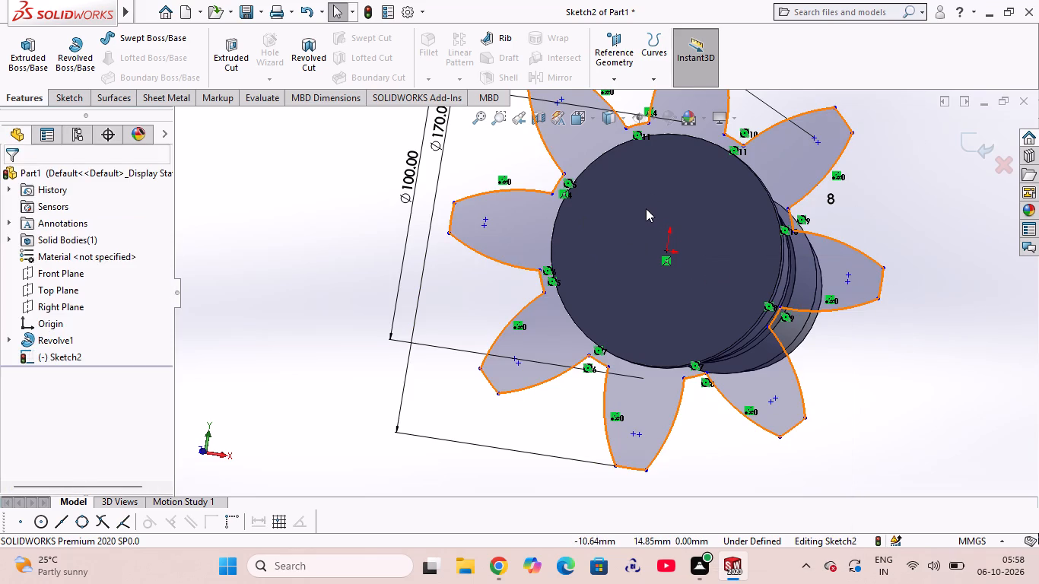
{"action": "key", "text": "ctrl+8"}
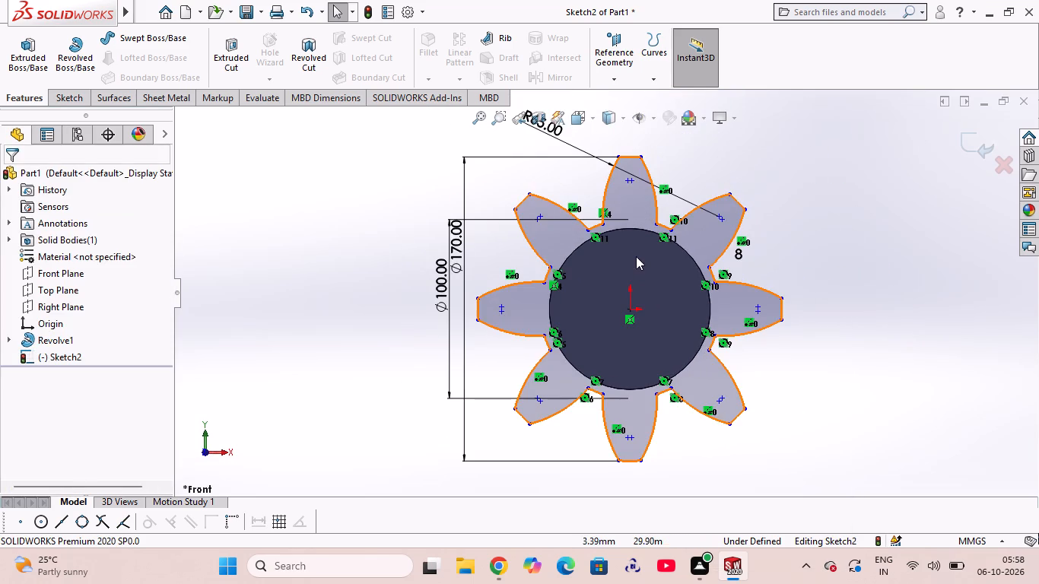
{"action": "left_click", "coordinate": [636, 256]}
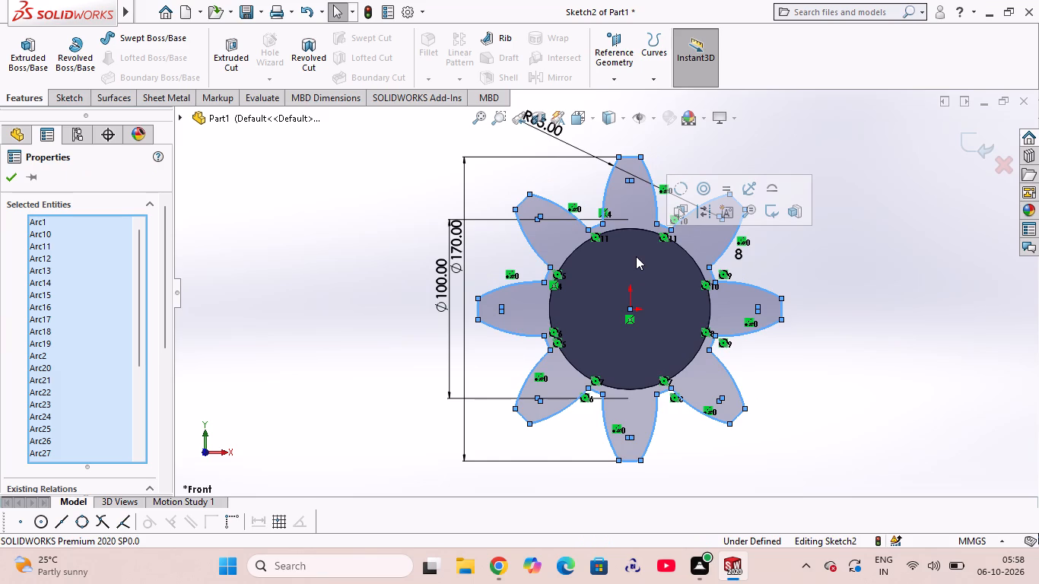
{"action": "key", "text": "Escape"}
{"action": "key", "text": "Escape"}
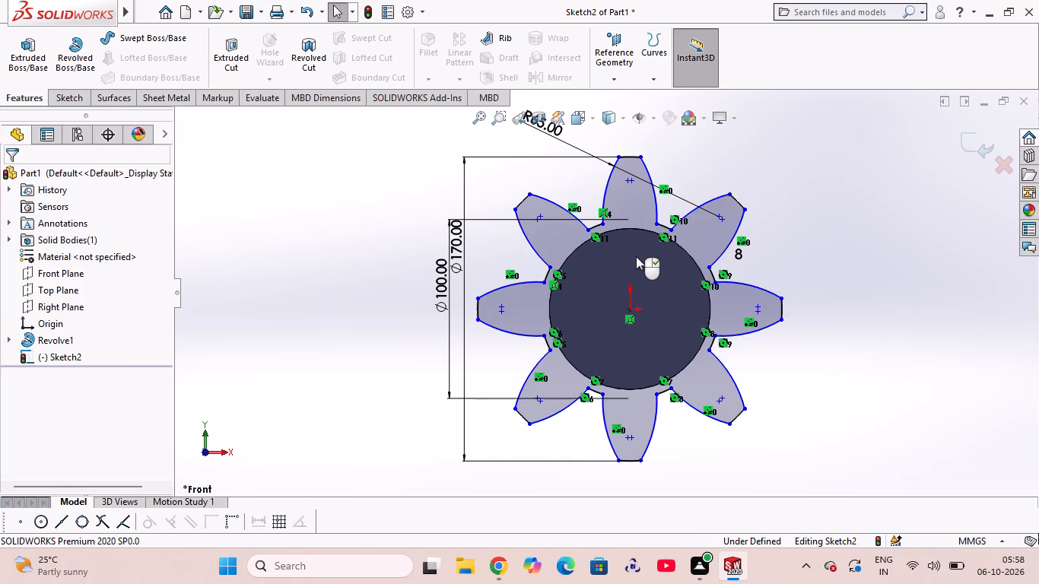
Draw a vertical centerline from the origin to the middle of the top tooth's tip, 85 mm long.
{"action": "left_click", "coordinate": [62, 101]}
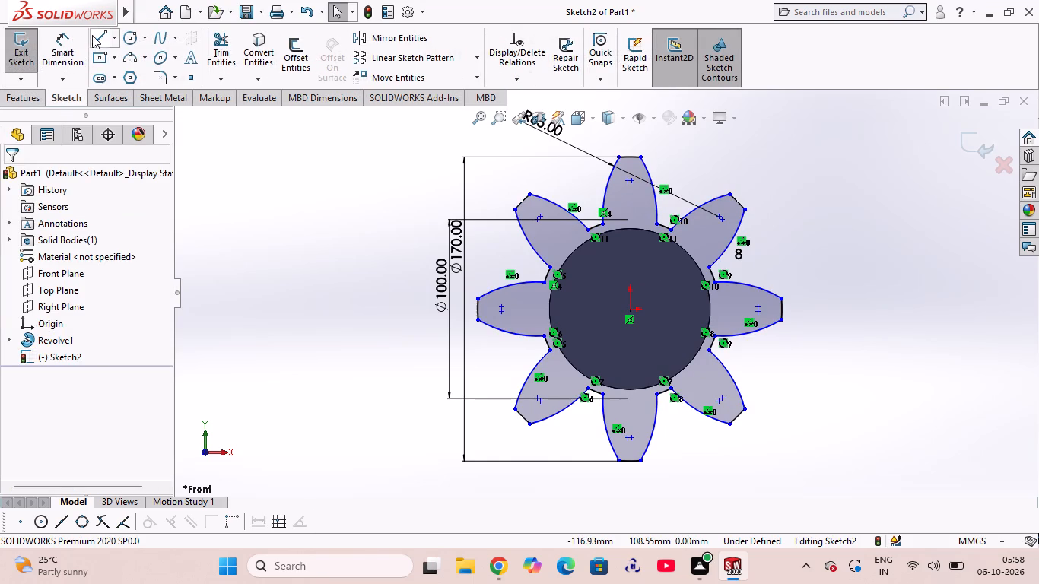
{"action": "left_click", "coordinate": [114, 40]}
{"action": "left_click", "coordinate": [131, 81]}
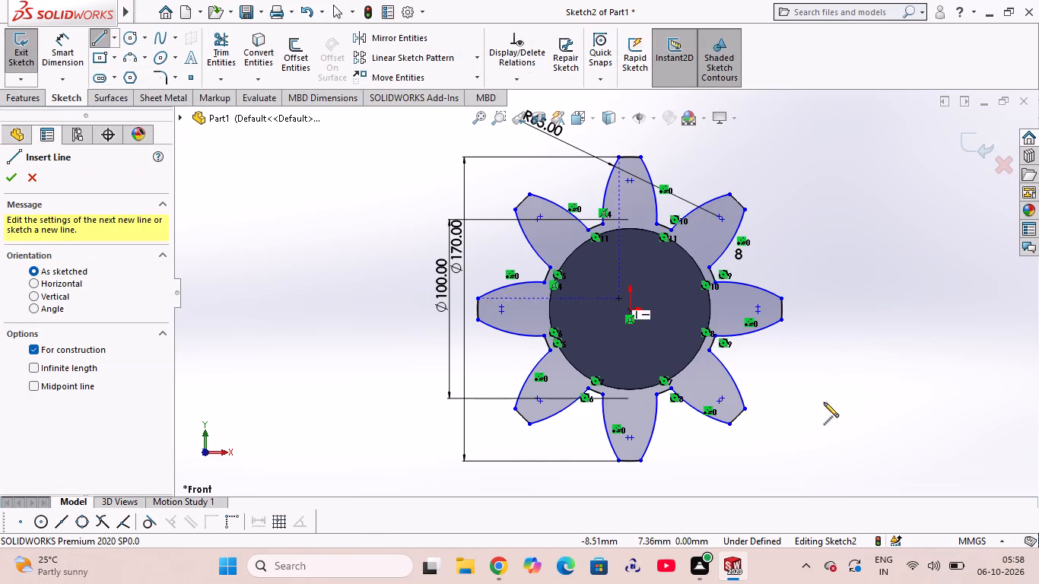
{"action": "left_click", "coordinate": [632, 309]}
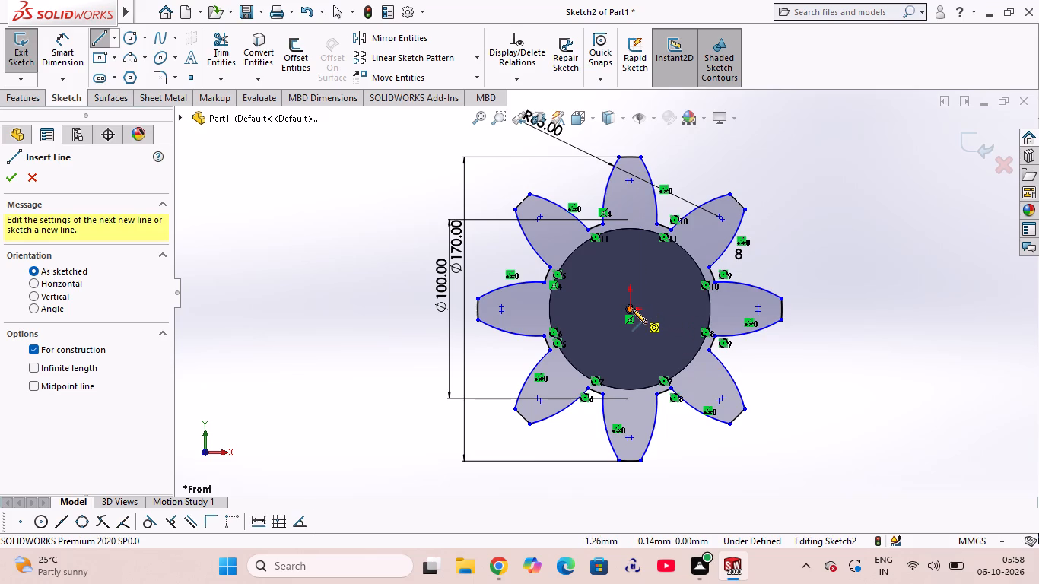
{"action": "left_click", "coordinate": [626, 155]}
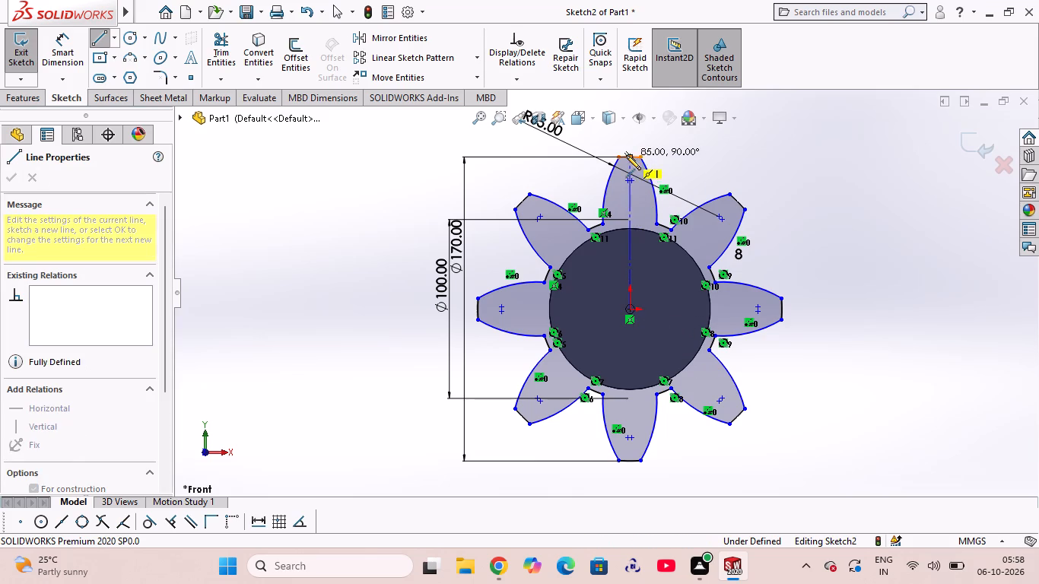
Finish the centerline and exit the eight-tooth gear profile sketch.
{"action": "right_click", "coordinate": [659, 138]}
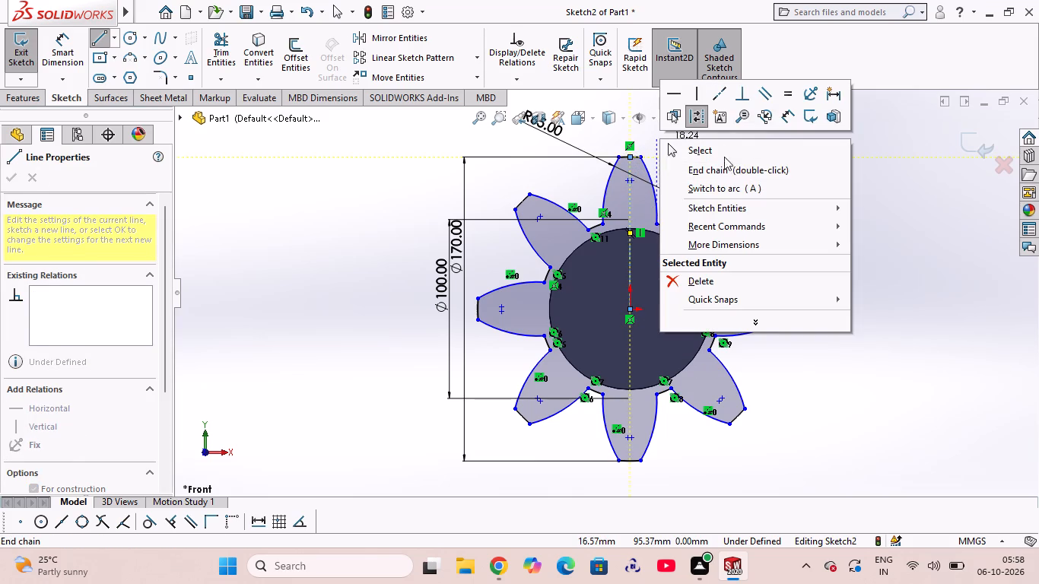
{"action": "left_click", "coordinate": [719, 146]}
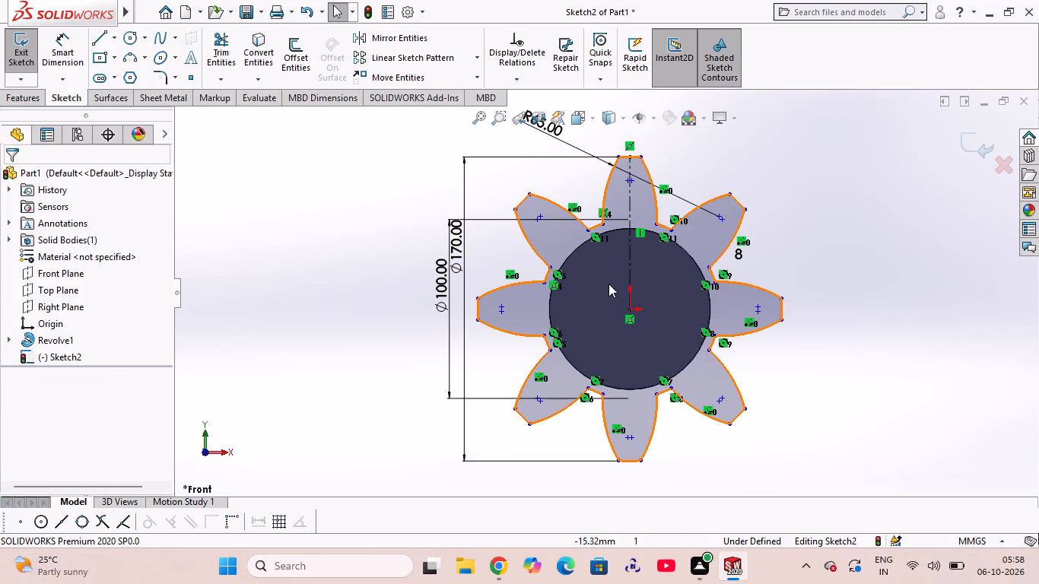
{"action": "left_click", "coordinate": [614, 305]}
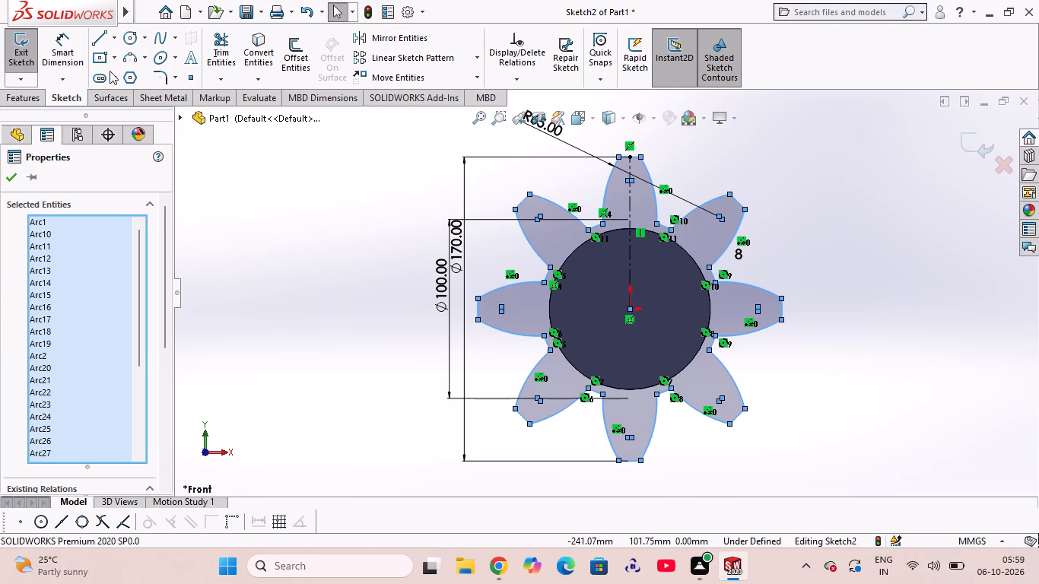
{"action": "left_click", "coordinate": [24, 61]}
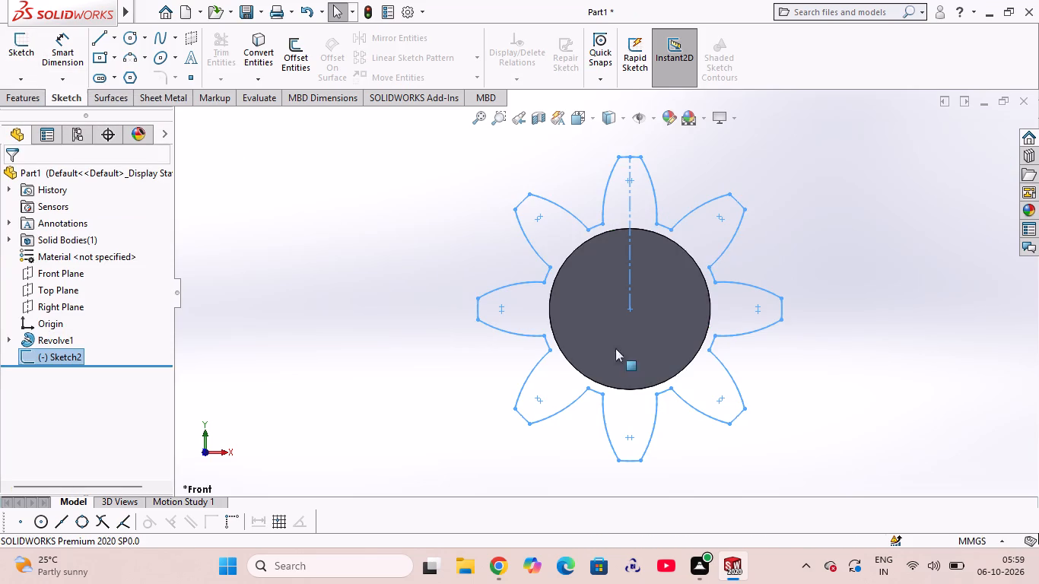
Create a reference plane offset 45 mm outward from the revolved body's circular end face at the gear profile.
{"action": "left_click", "coordinate": [670, 334]}
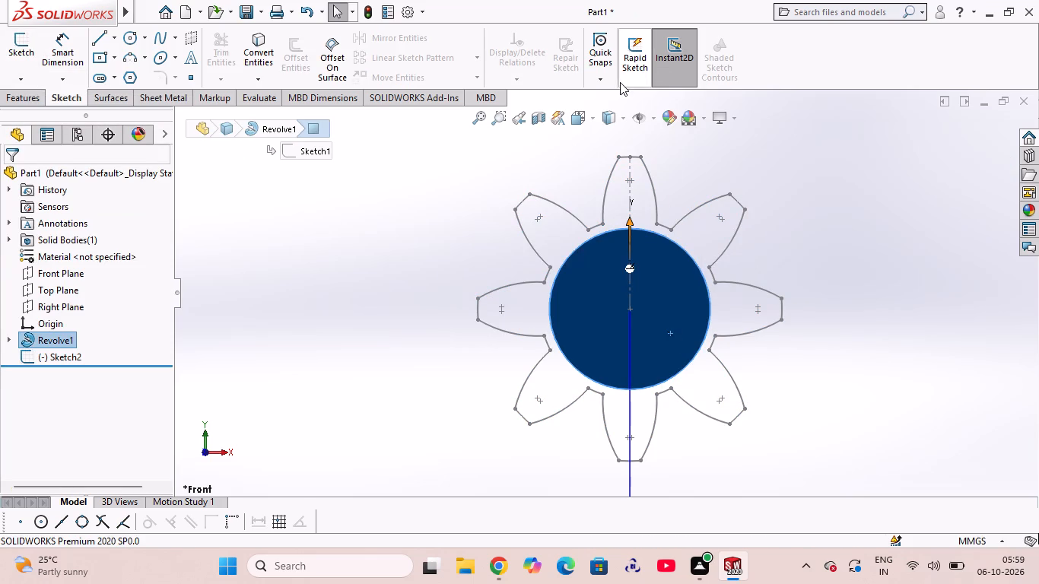
{"action": "left_click", "coordinate": [26, 95]}
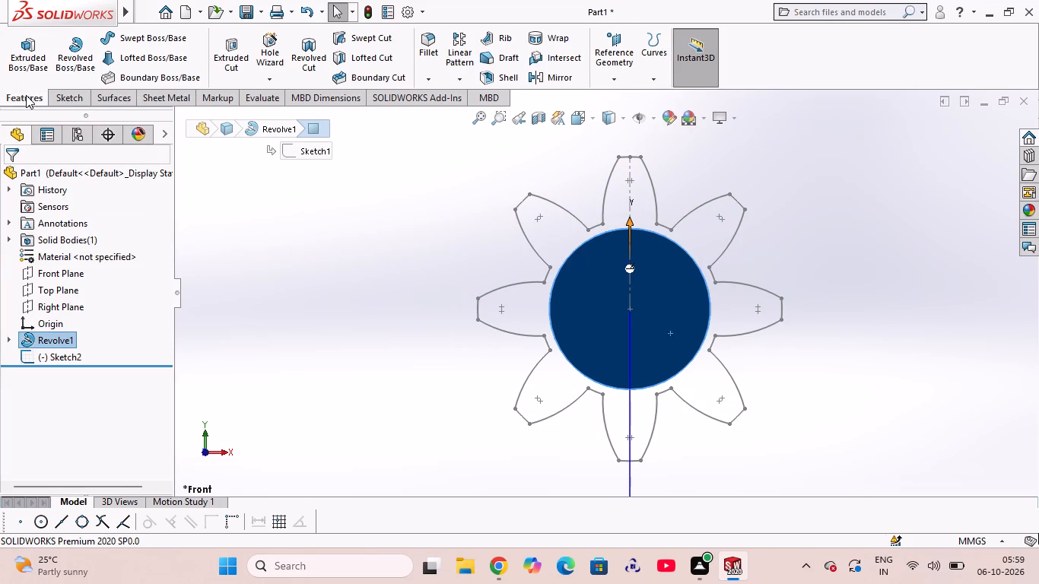
{"action": "left_click", "coordinate": [615, 78]}
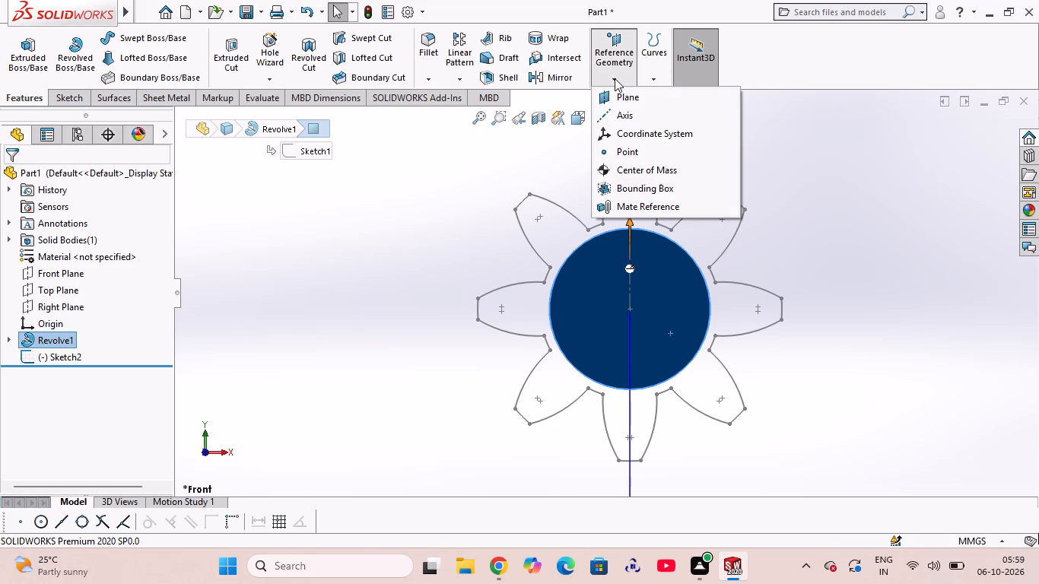
{"action": "left_click", "coordinate": [617, 98]}
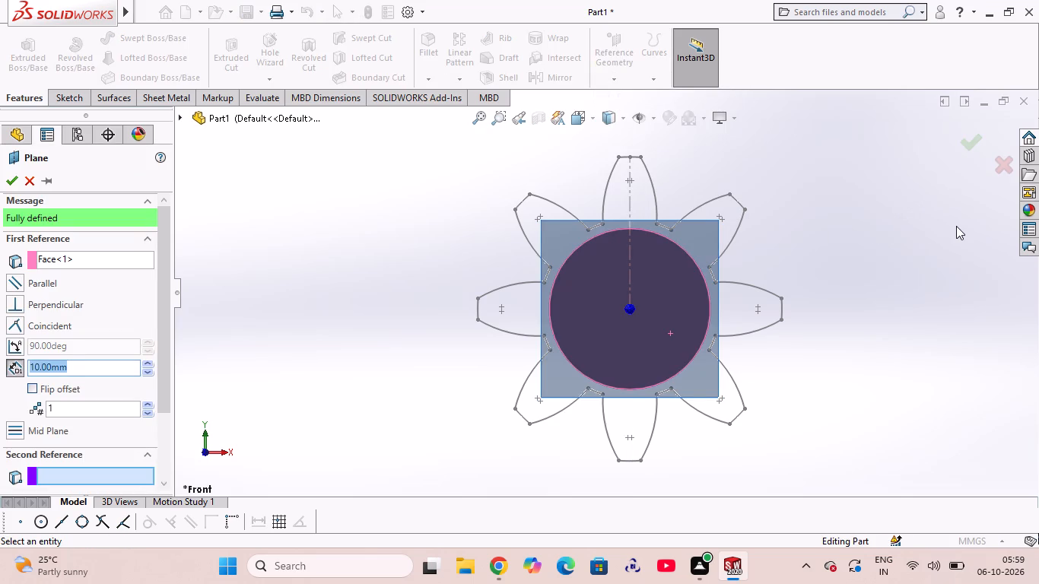
{"action": "scroll", "coordinate": [956, 226], "scroll_direction": "up", "scroll_amount": 1}
{"action": "middle_click_drag", "start_coordinate": [956, 226], "coordinate": [882, 231]}
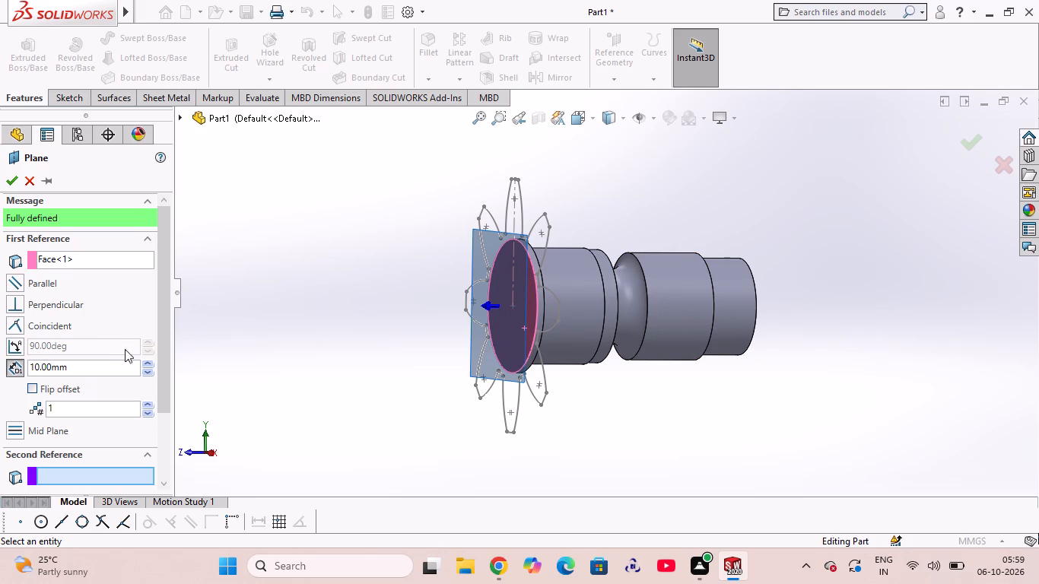
{"action": "left_click", "coordinate": [87, 363]}
{"action": "key", "text": "BackSpace"}
{"action": "key", "text": "BackSpace"}
{"action": "key", "text": "BackSpace"}
{"action": "key", "text": "BackSpace"}
{"action": "key", "text": "BackSpace"}
{"action": "key", "text": "BackSpace"}
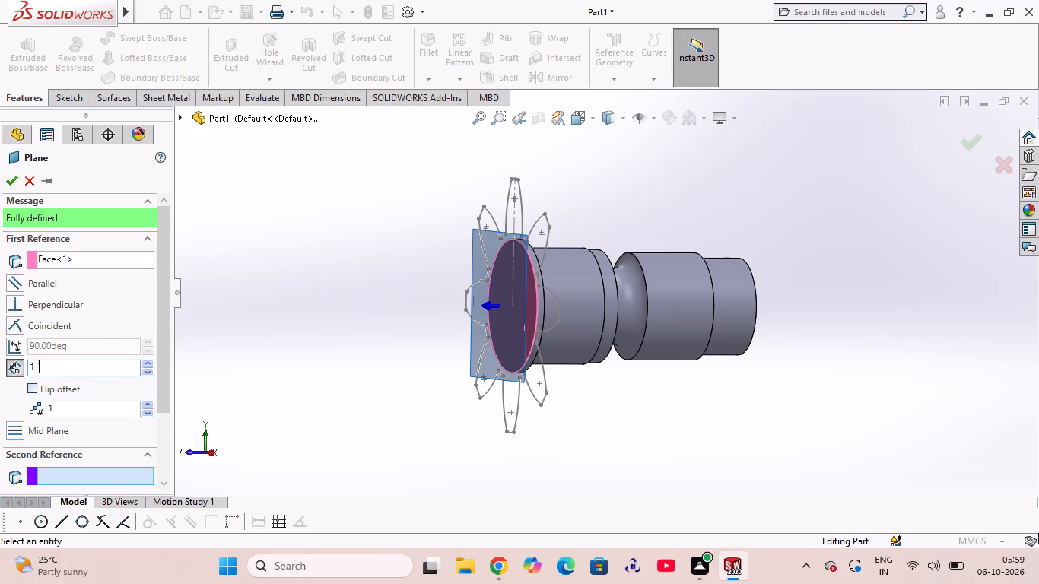
{"action": "key", "text": "BackSpace"}
{"action": "type", "text": "45"}
{"action": "key", "text": "Return"}
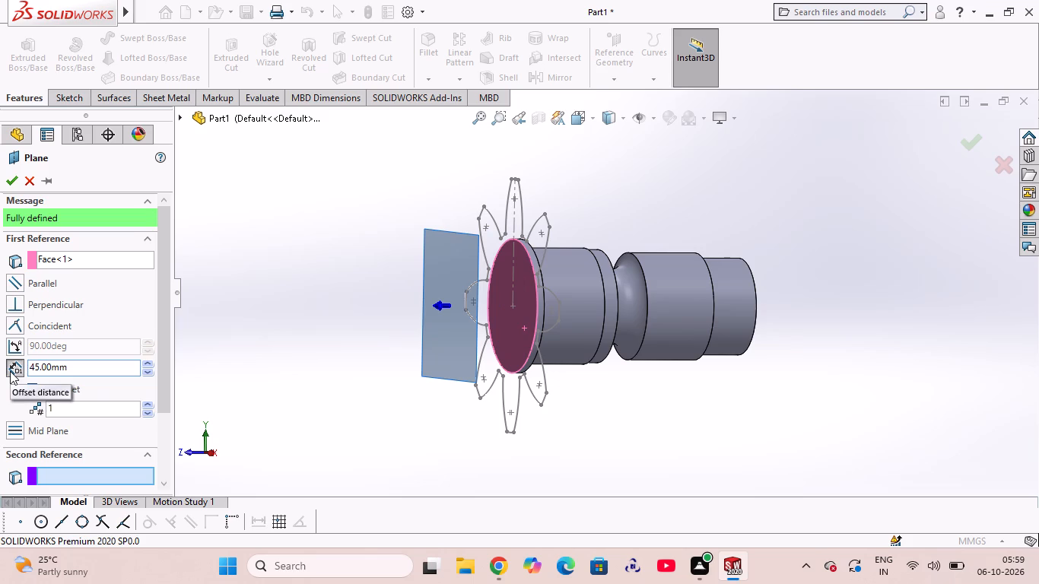
{"action": "left_click", "coordinate": [9, 186]}
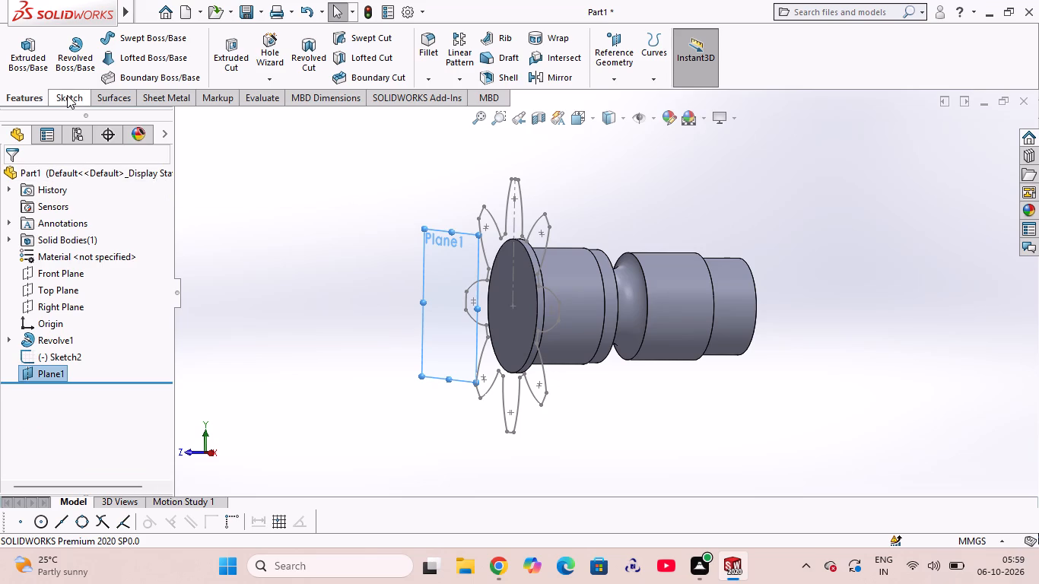
Start a sketch on the new offset plane and convert the whole eight-tooth gear profile sketch into it.
{"action": "left_click", "coordinate": [426, 267]}
{"action": "left_click", "coordinate": [494, 224]}
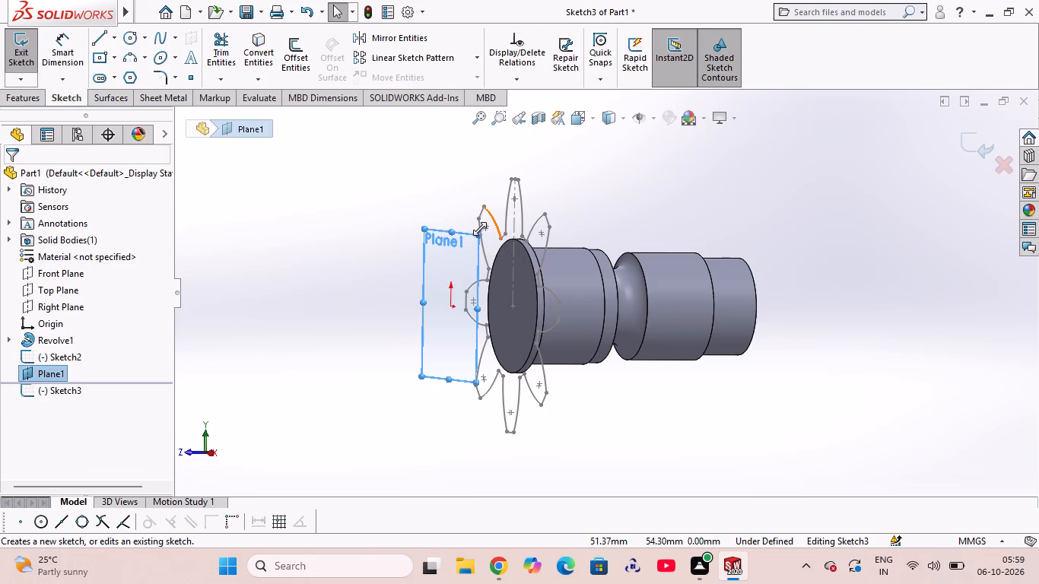
{"action": "key", "text": "ctrl+8"}
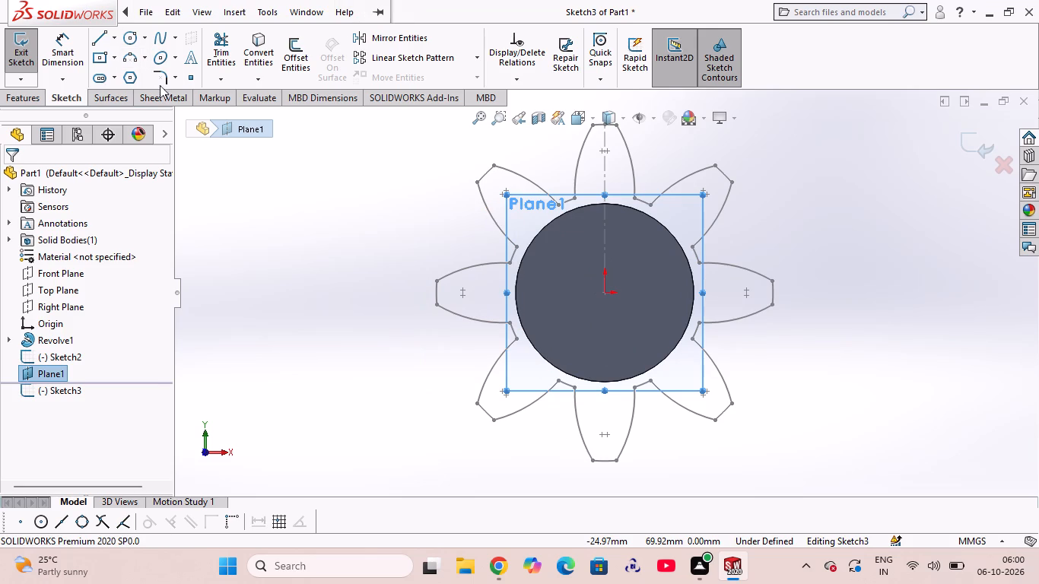
{"action": "left_click", "coordinate": [259, 59]}
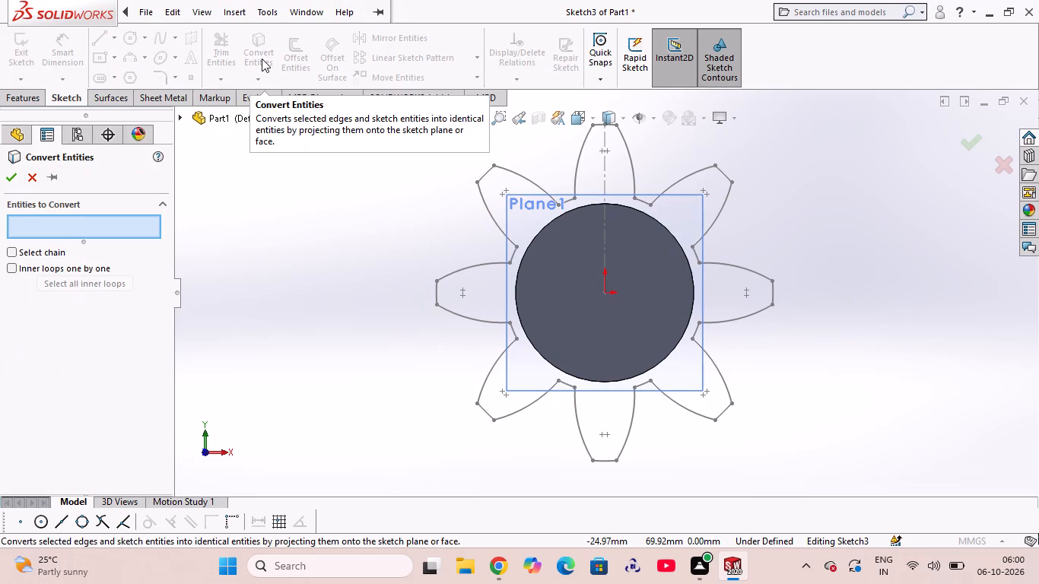
{"action": "left_click", "coordinate": [181, 119]}
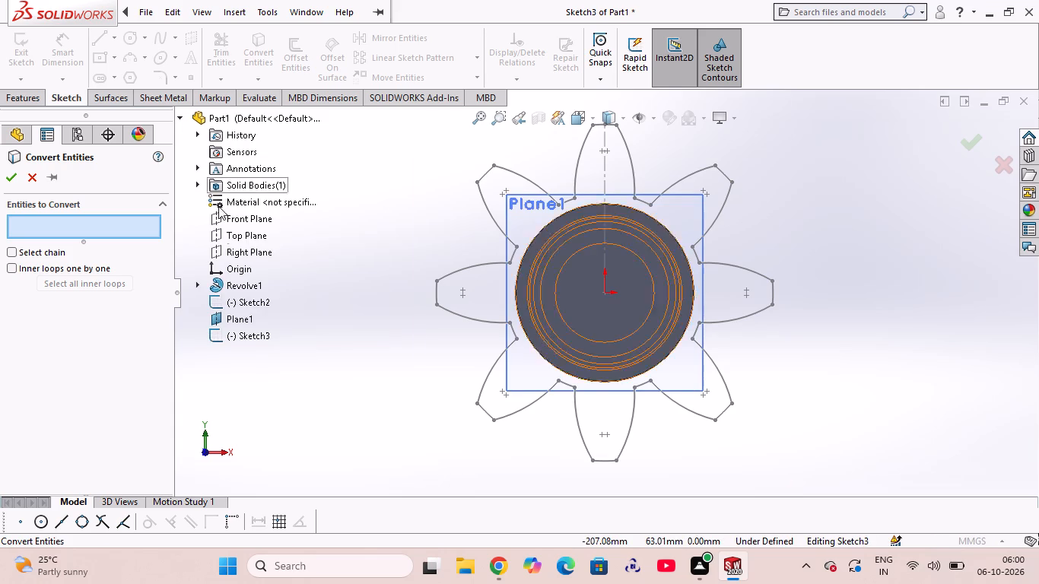
{"action": "left_click", "coordinate": [240, 301]}
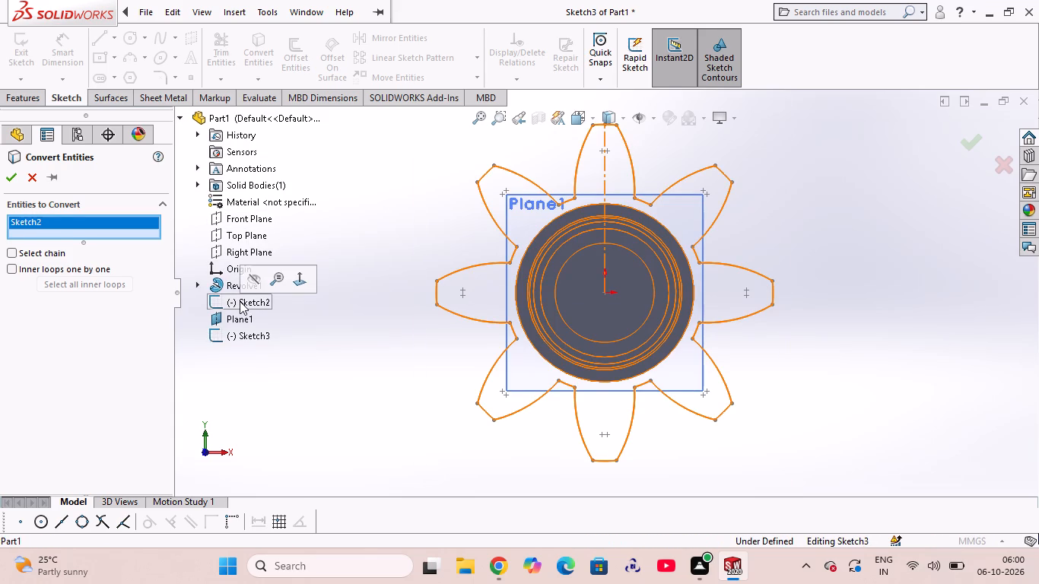
{"action": "left_click", "coordinate": [14, 178]}
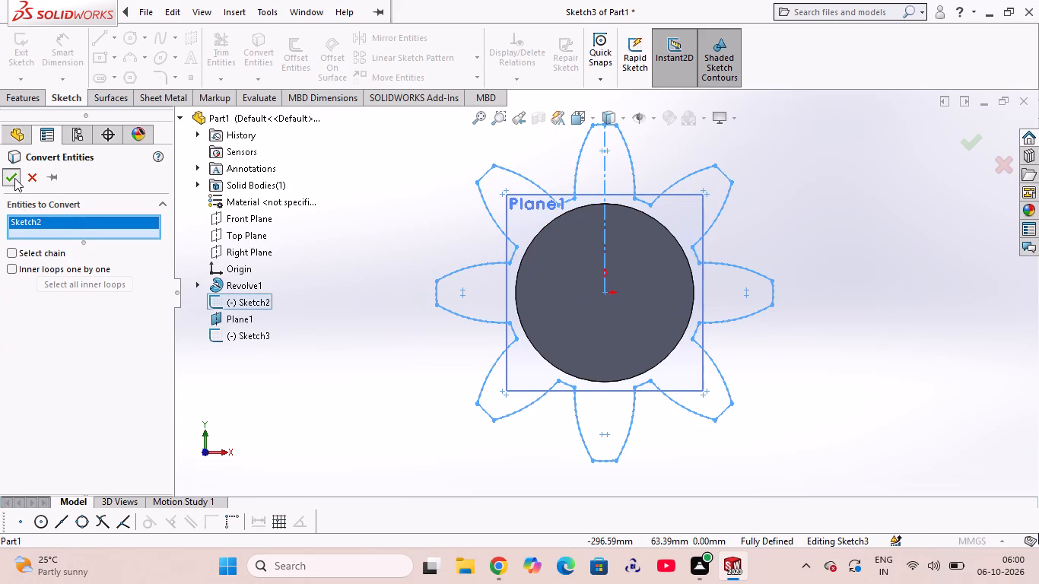
Hide the original gear profile sketch on the body's end face.
{"action": "scroll", "coordinate": [932, 262], "scroll_direction": "up", "scroll_amount": 1}
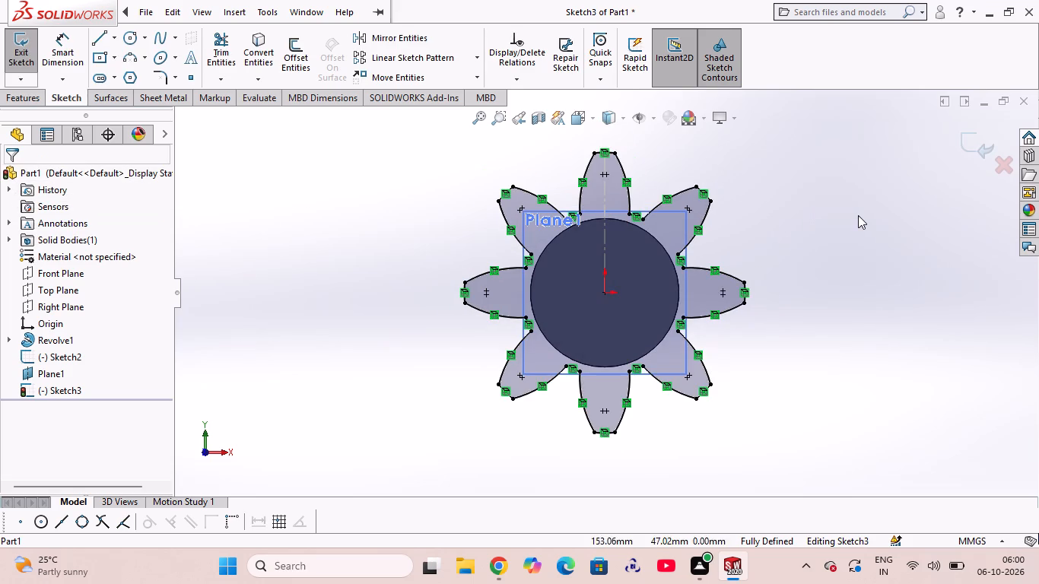
{"action": "middle_click_drag", "start_coordinate": [852, 215], "coordinate": [767, 265]}
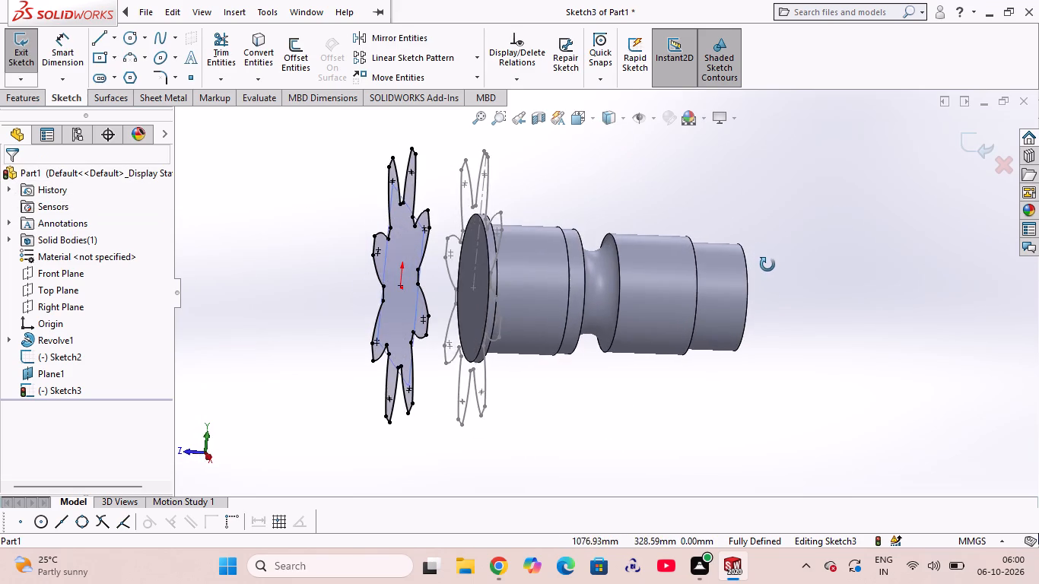
{"action": "middle_click_drag", "start_coordinate": [767, 265], "coordinate": [793, 274]}
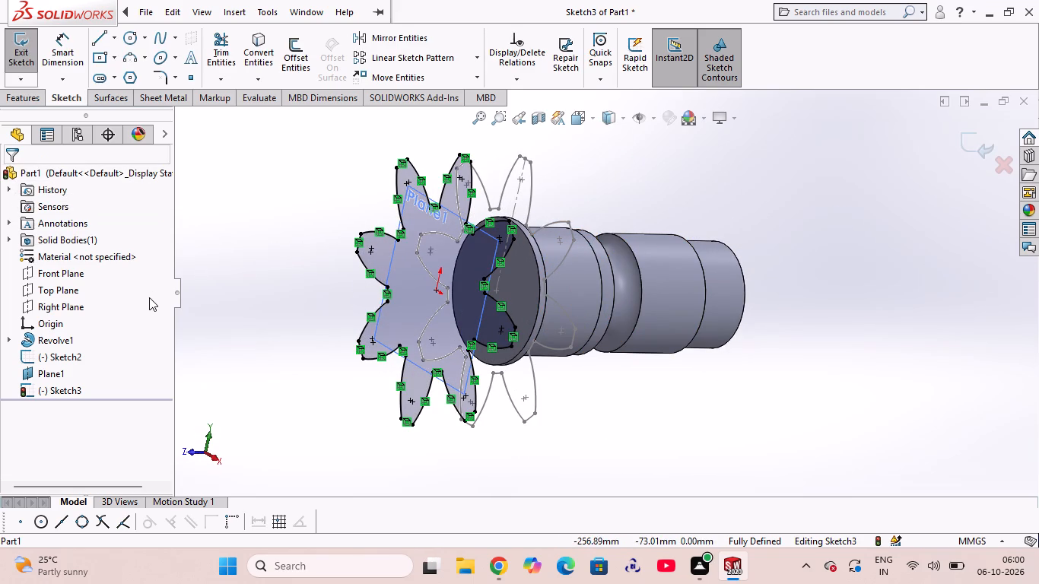
{"action": "left_click", "coordinate": [80, 338]}
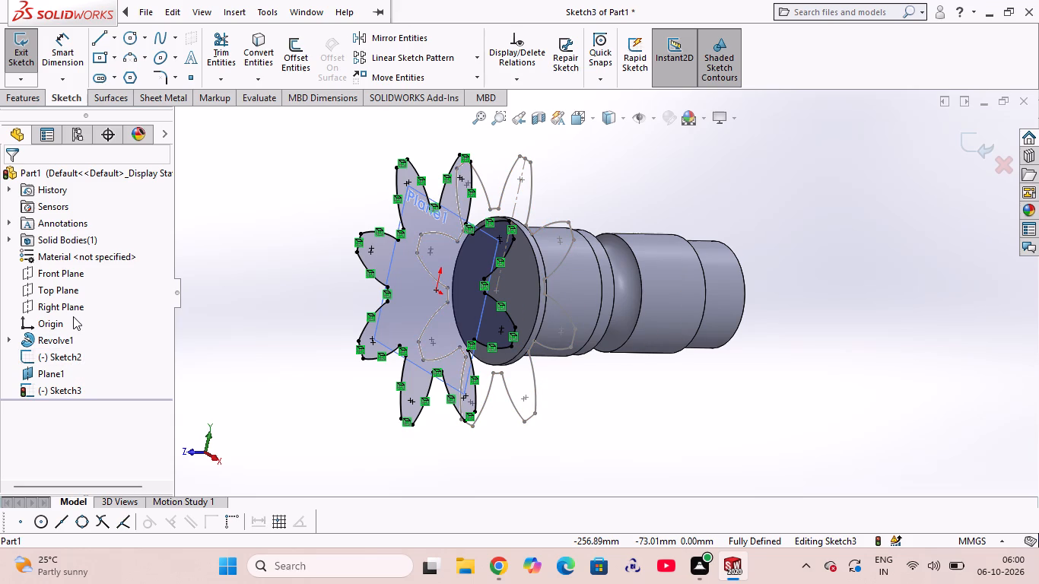
{"action": "left_click", "coordinate": [60, 361]}
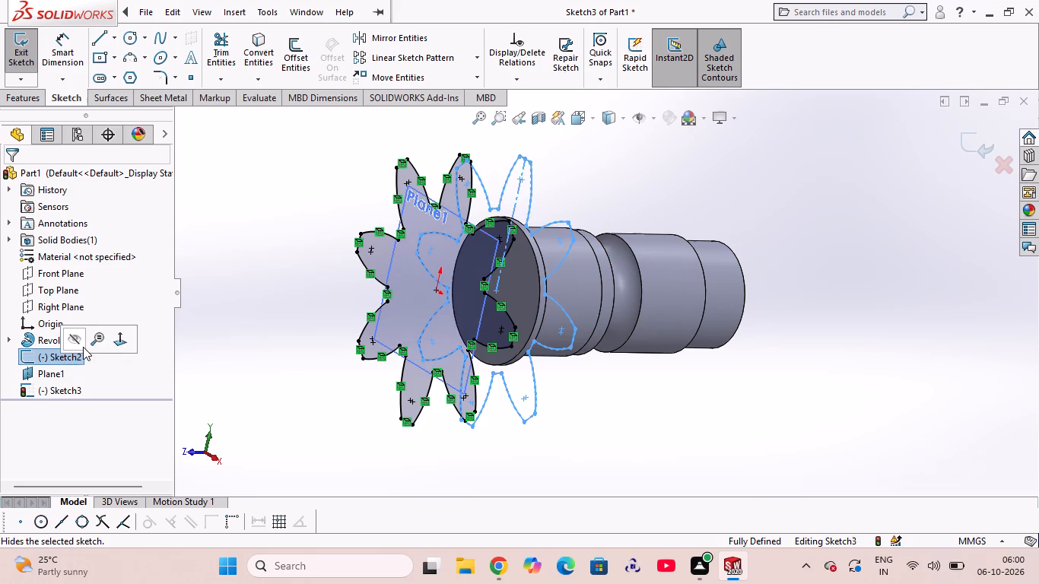
{"action": "left_click", "coordinate": [78, 342]}
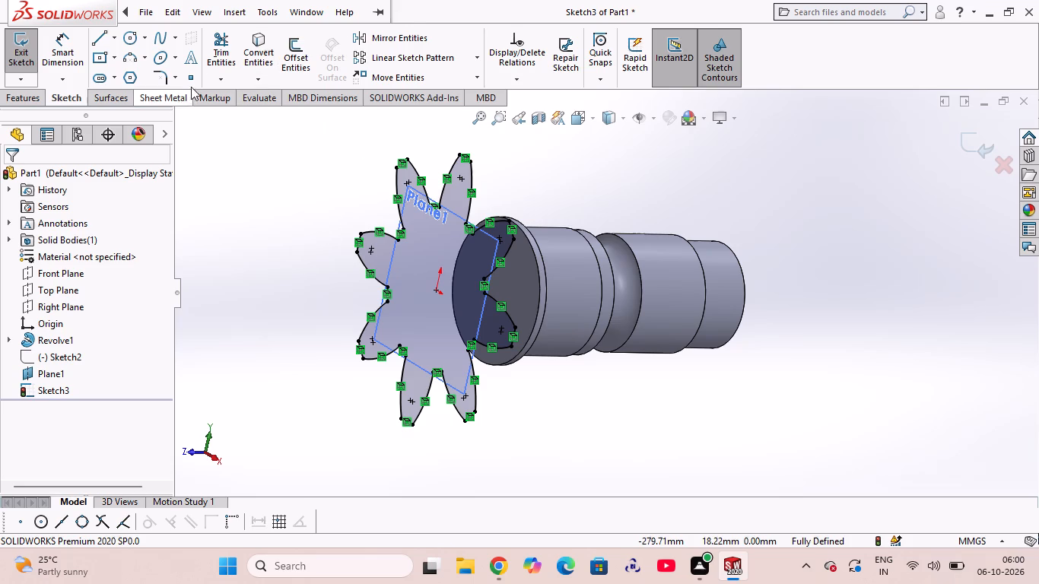
Rotate all entities of the converted eight-tooth gear profile by 15 degrees about the sketch origin.
{"action": "left_click", "coordinate": [229, 80]}
{"action": "left_click", "coordinate": [229, 80]}
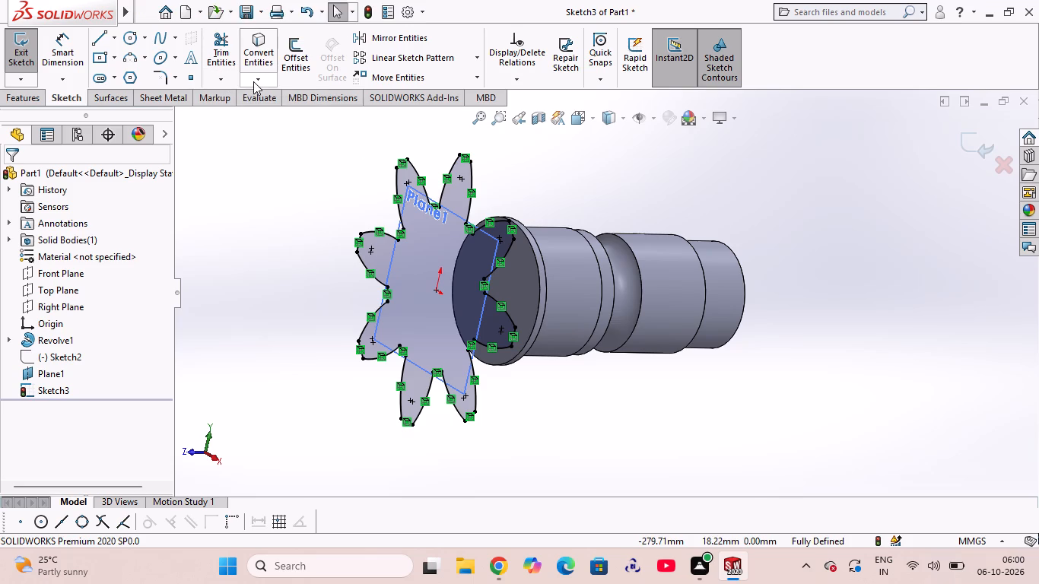
{"action": "left_click", "coordinate": [253, 81]}
{"action": "left_click", "coordinate": [253, 81]}
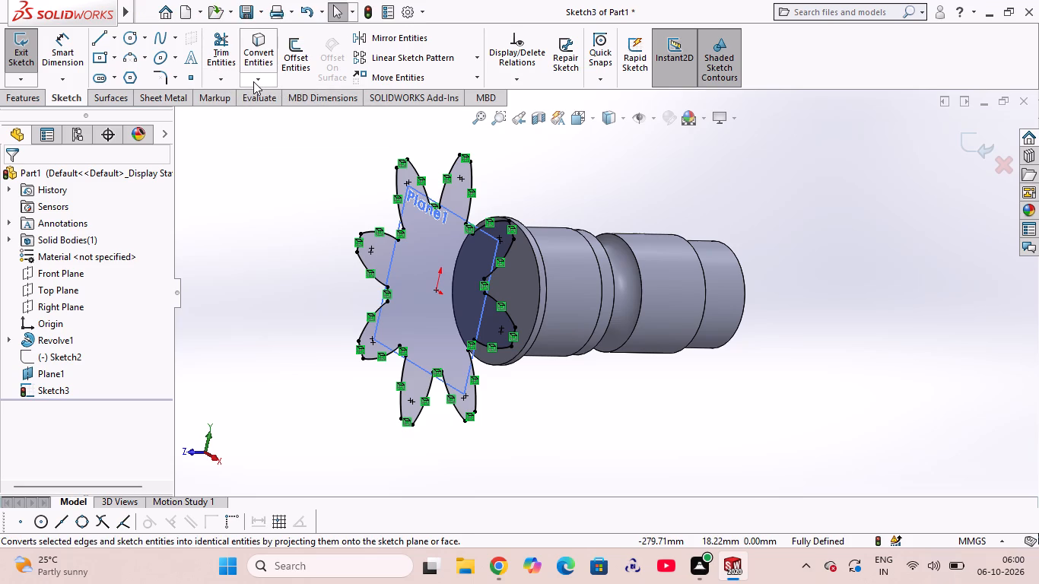
{"action": "left_click", "coordinate": [472, 75]}
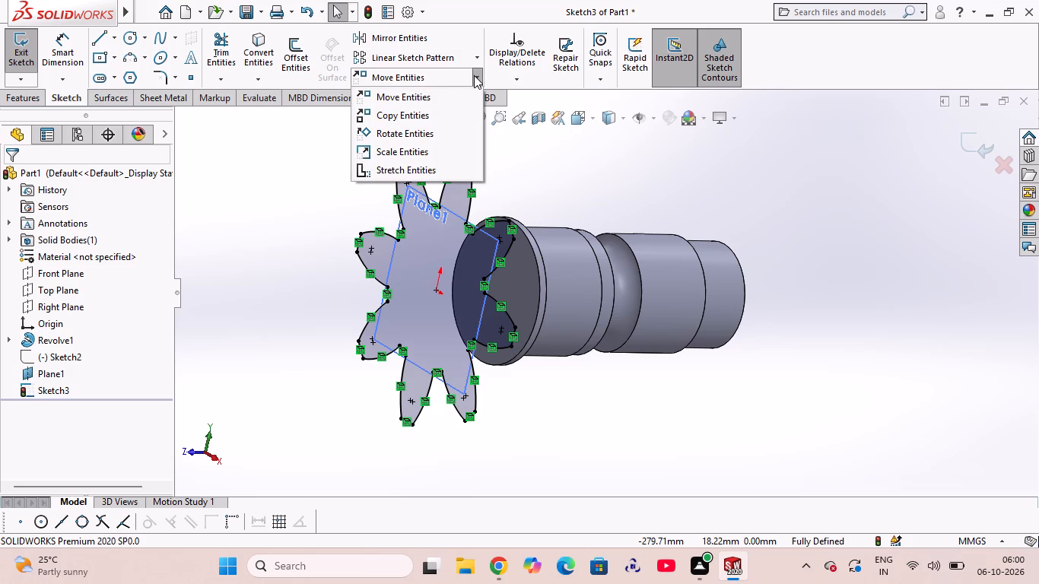
{"action": "left_click", "coordinate": [429, 131]}
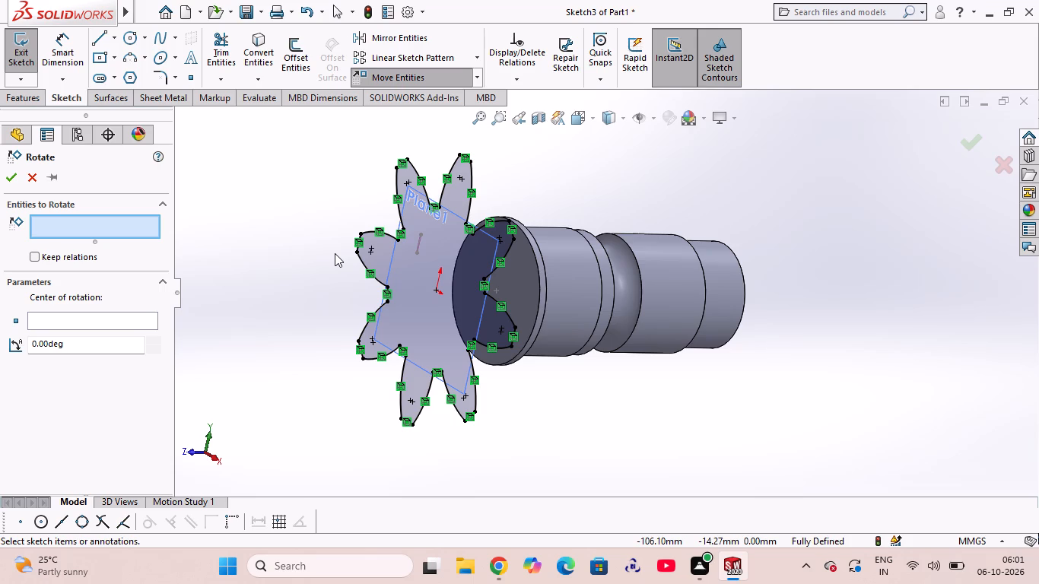
{"action": "left_click_drag", "start_coordinate": [618, 170], "coordinate": [618, 171]}
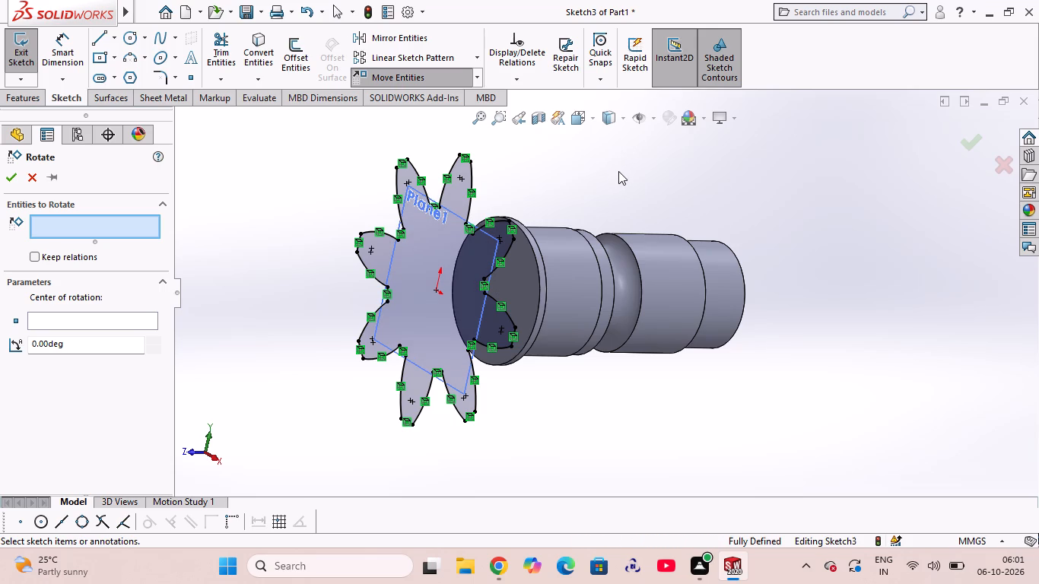
{"action": "left_click_drag", "start_coordinate": [618, 171], "coordinate": [531, 227]}
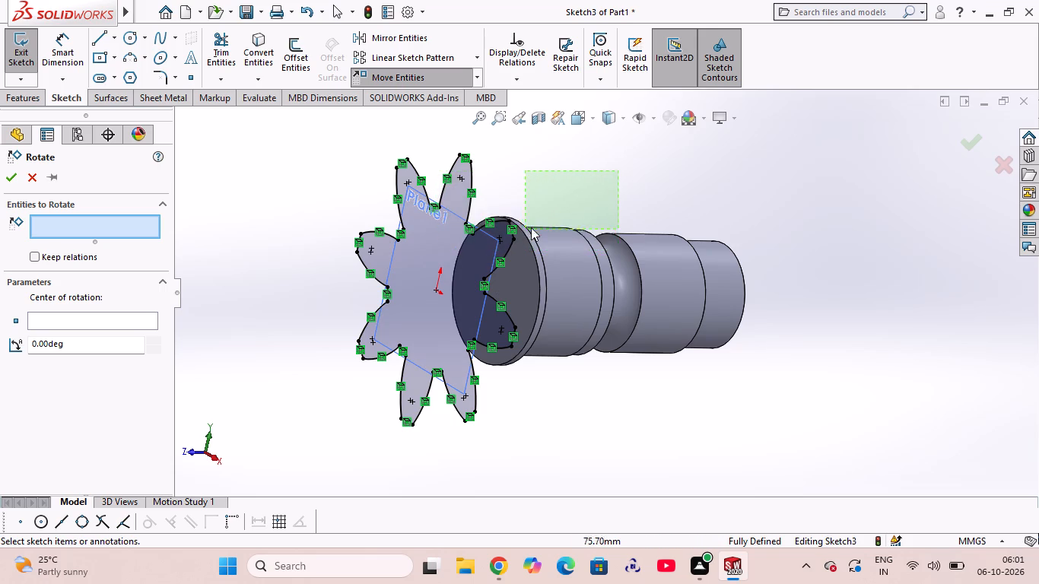
{"action": "left_click_drag", "start_coordinate": [531, 227], "coordinate": [555, 214]}
{"action": "left_click_drag", "start_coordinate": [614, 139], "coordinate": [564, 228]}
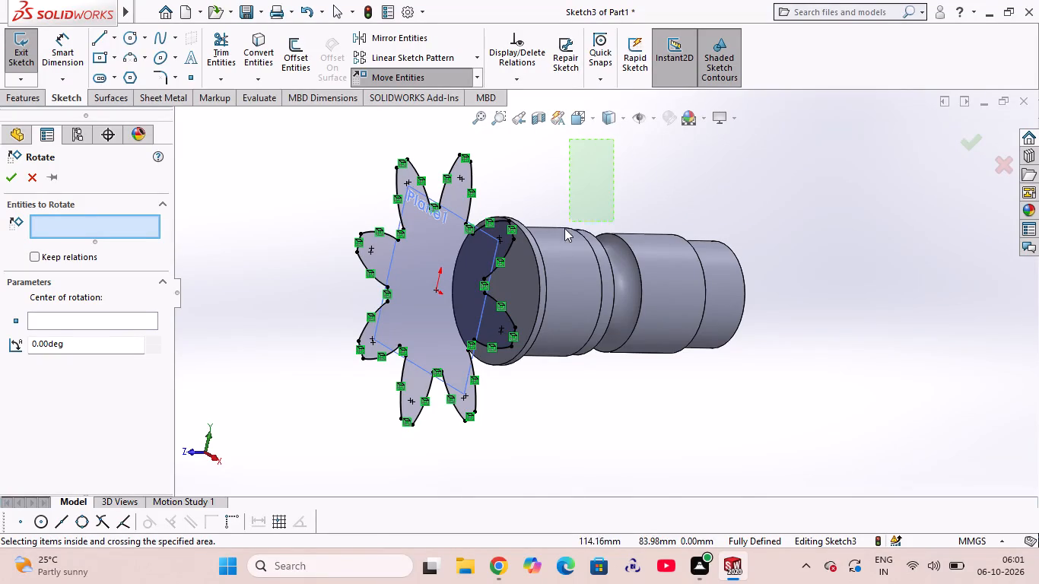
{"action": "left_click_drag", "start_coordinate": [564, 228], "coordinate": [318, 459]}
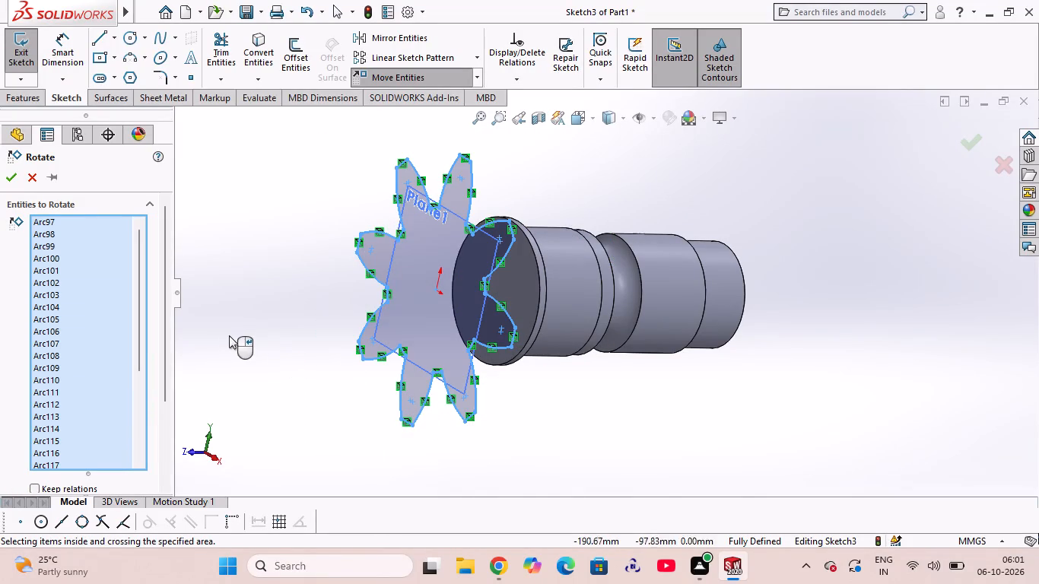
{"action": "scroll", "coordinate": [112, 334], "scroll_direction": "down", "scroll_amount": 4}
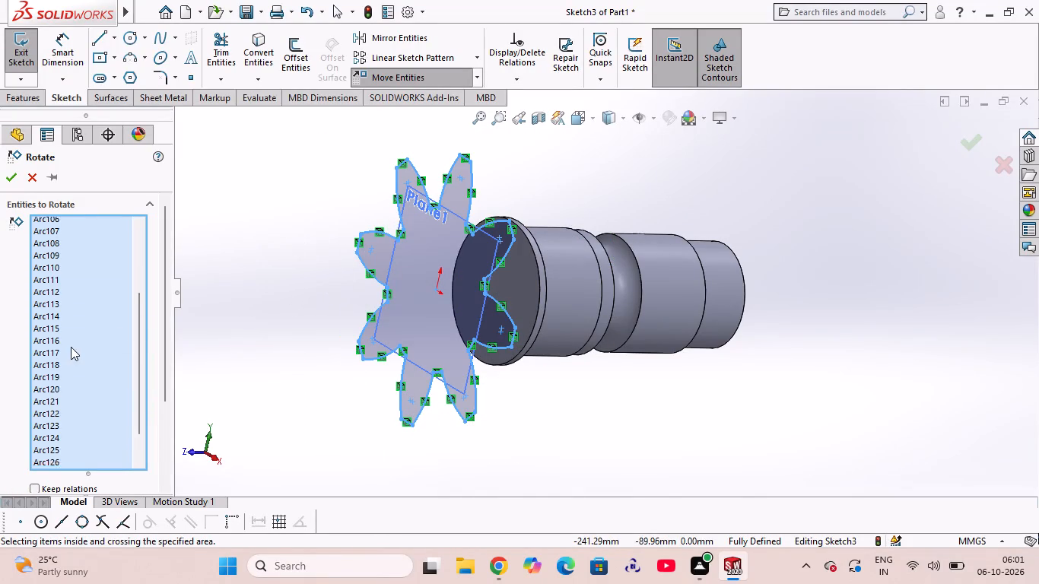
{"action": "scroll", "coordinate": [66, 350], "scroll_direction": "down", "scroll_amount": 15}
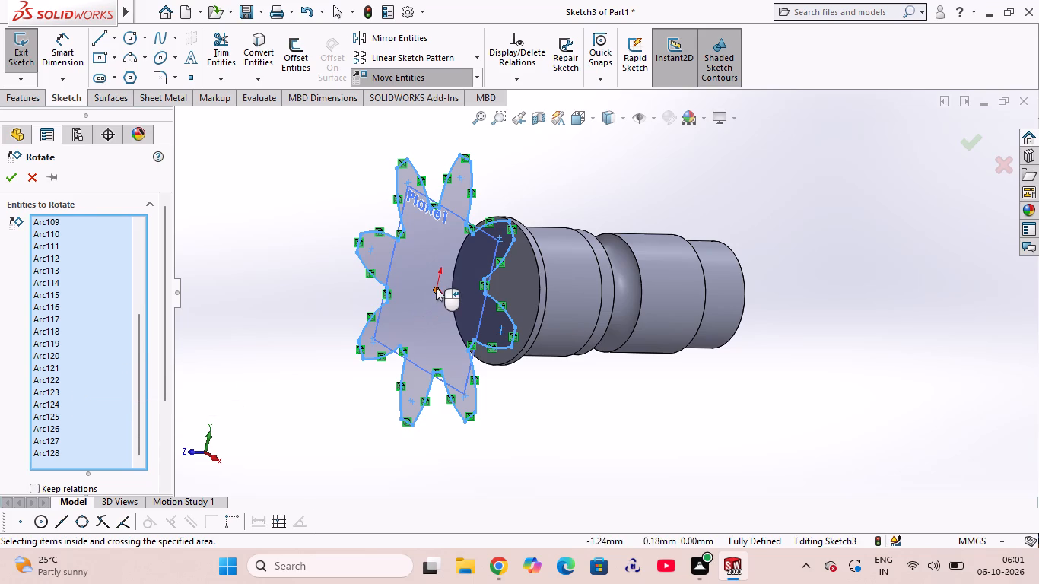
{"action": "left_click", "coordinate": [436, 288]}
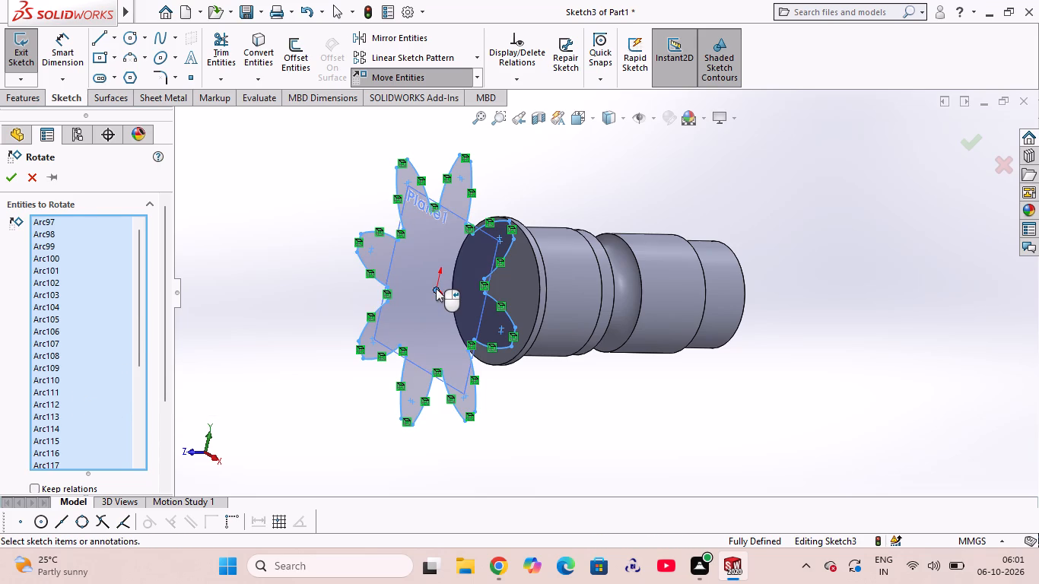
{"action": "scroll", "coordinate": [83, 303], "scroll_direction": "down", "scroll_amount": 7}
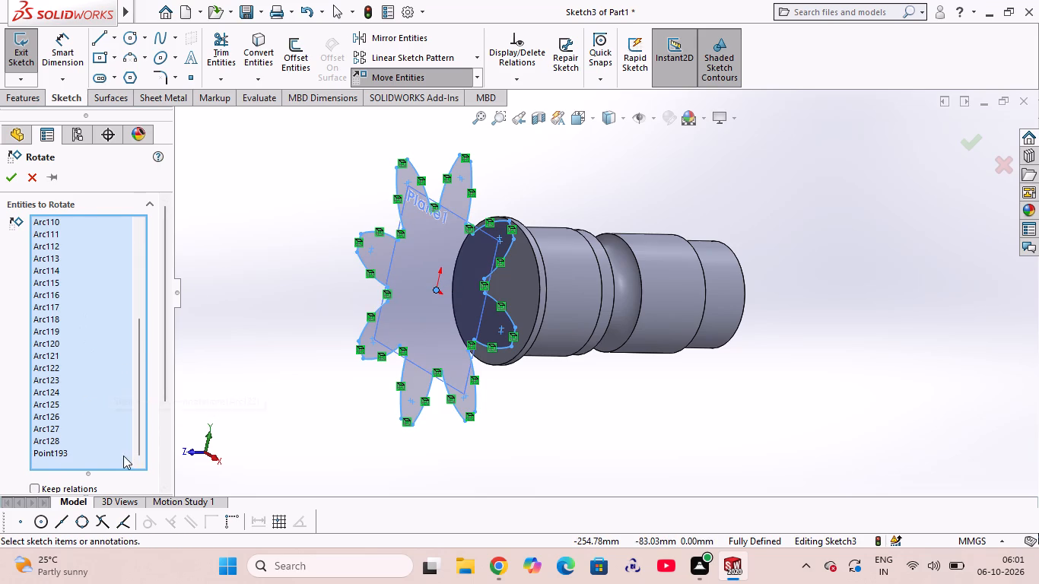
{"action": "scroll", "coordinate": [118, 455], "scroll_direction": "down", "scroll_amount": 1}
{"action": "left_click_drag", "start_coordinate": [166, 380], "coordinate": [157, 443]}
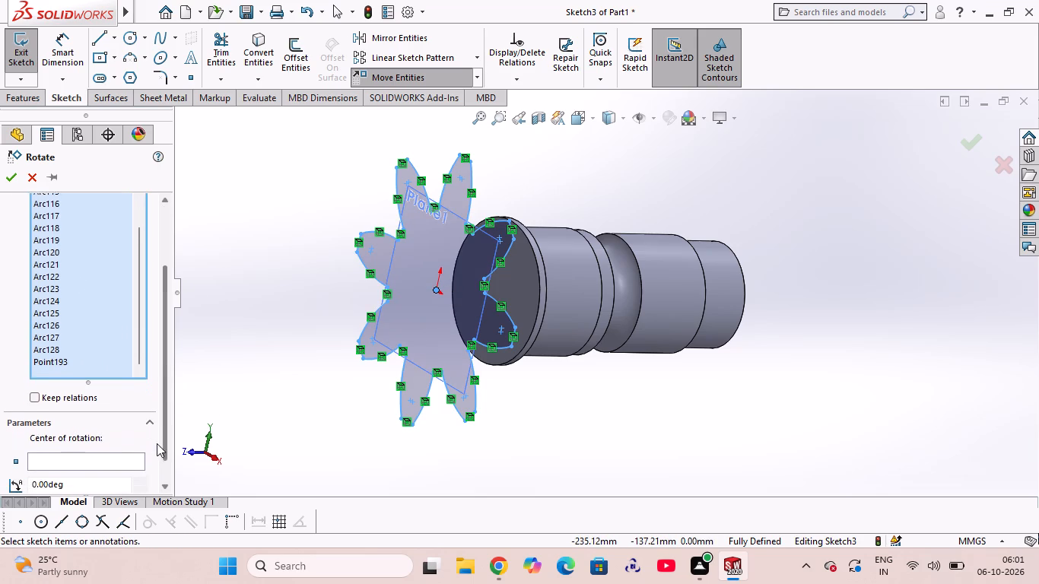
{"action": "left_click_drag", "start_coordinate": [157, 443], "coordinate": [151, 462]}
{"action": "left_click", "coordinate": [106, 427]}
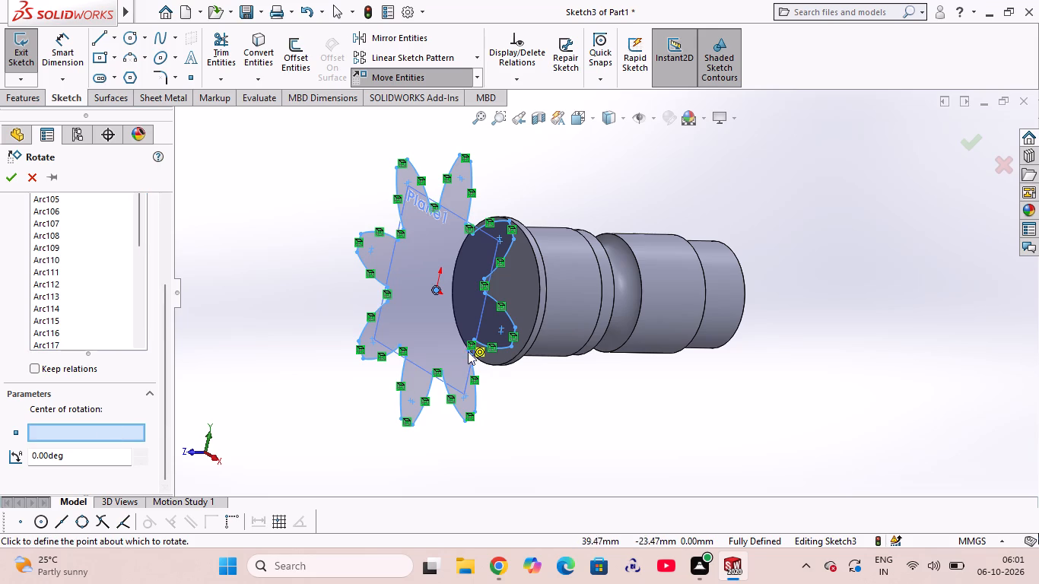
{"action": "left_click", "coordinate": [435, 289]}
{"action": "scroll", "coordinate": [100, 418], "scroll_direction": "down", "scroll_amount": 1}
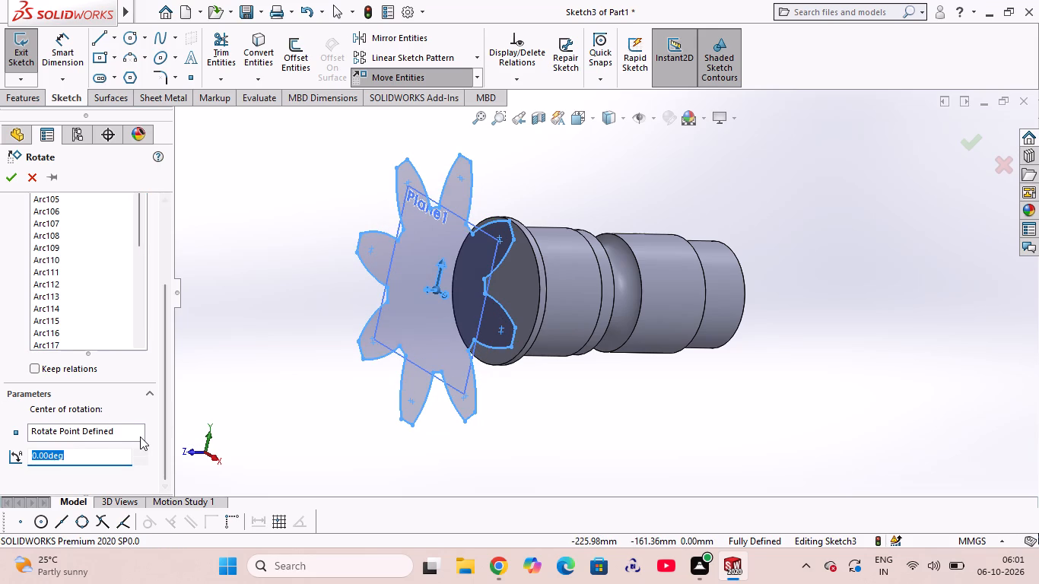
{"action": "type", "text": "15"}
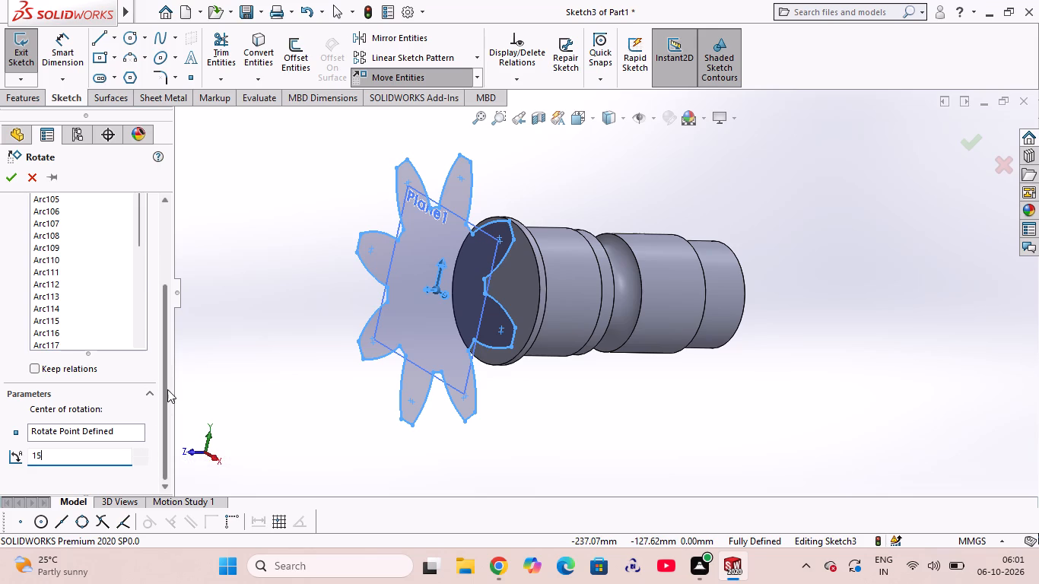
{"action": "left_click_drag", "start_coordinate": [167, 389], "coordinate": [167, 406]}
{"action": "left_click", "coordinate": [3, 172]}
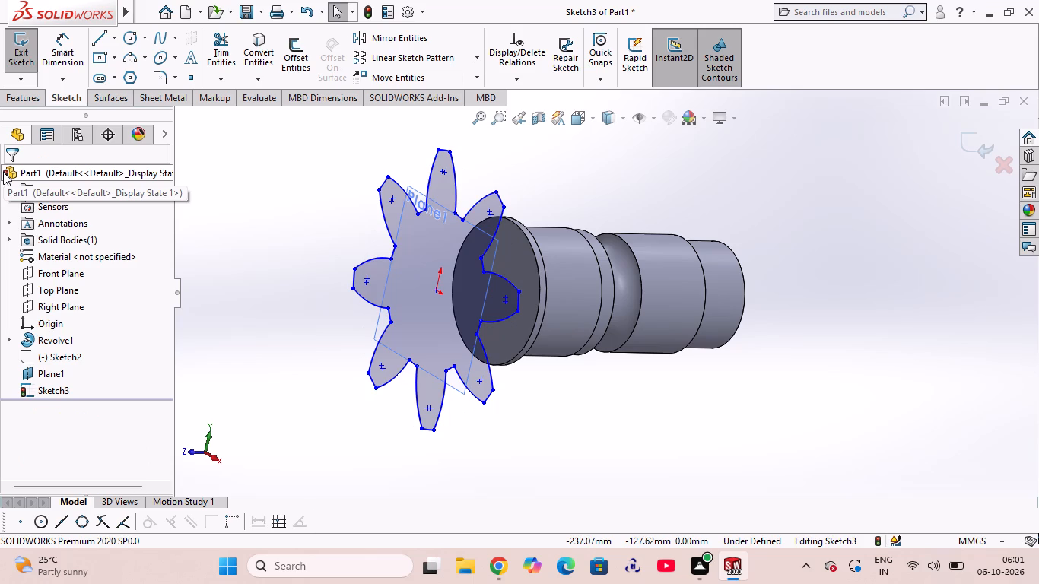
Scale the entire rotated gear profile by a factor of 0.75 about the sketch origin, without keeping a copy.
{"action": "left_click", "coordinate": [469, 74]}
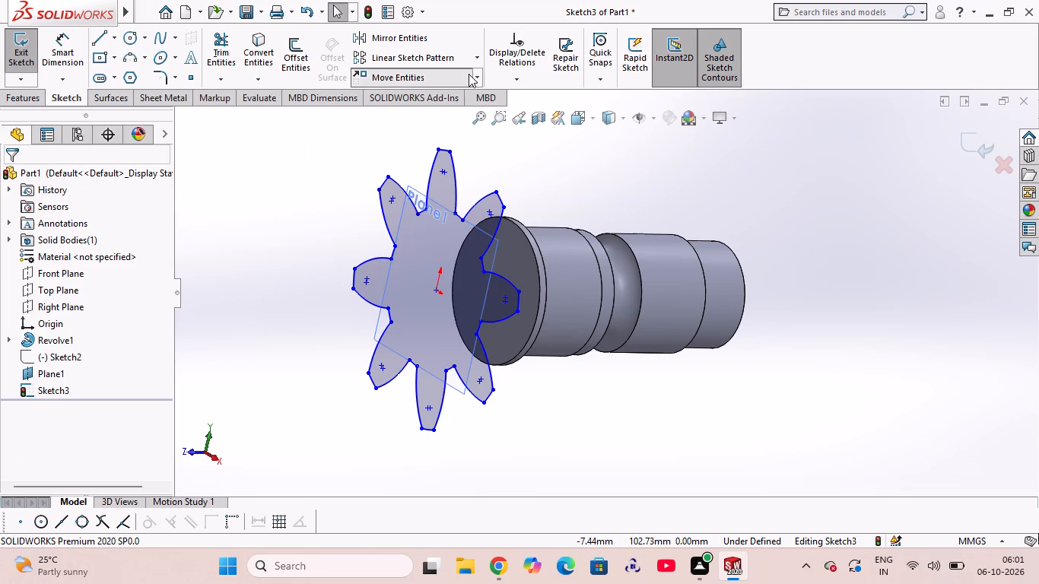
{"action": "left_click", "coordinate": [475, 74]}
{"action": "left_click", "coordinate": [425, 152]}
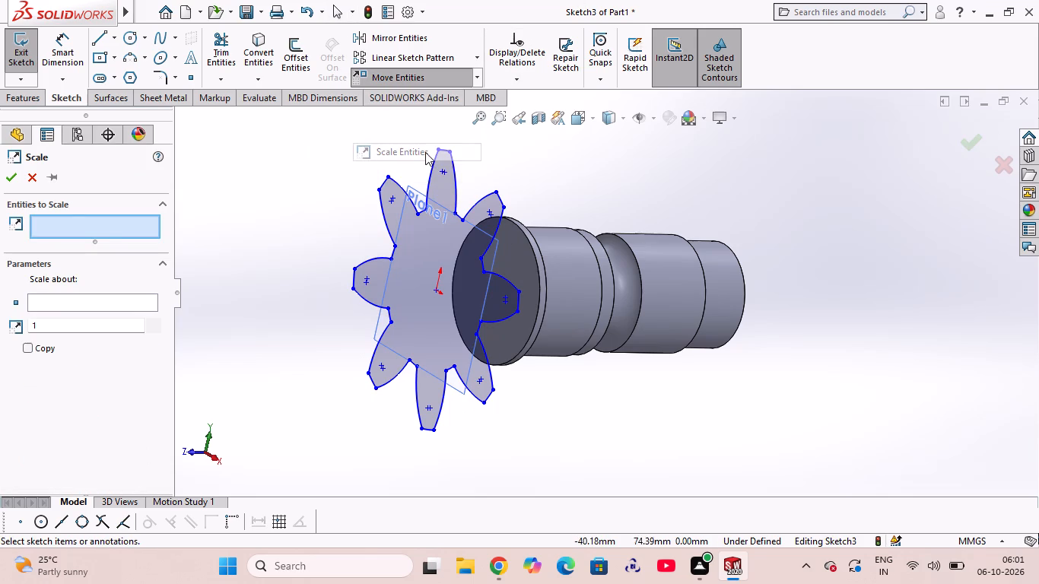
{"action": "left_click_drag", "start_coordinate": [622, 138], "coordinate": [438, 271]}
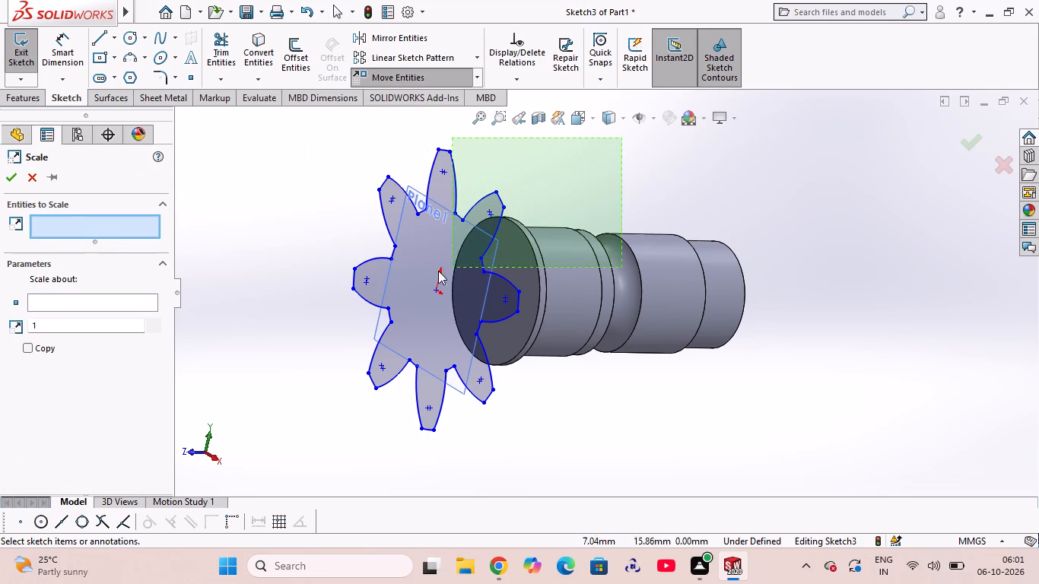
{"action": "left_click_drag", "start_coordinate": [438, 271], "coordinate": [295, 455]}
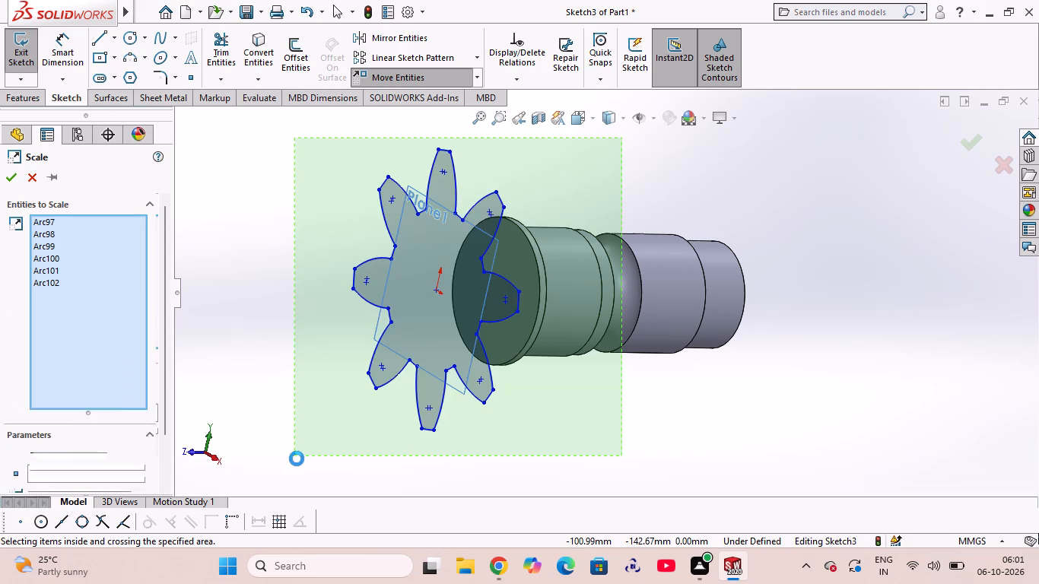
{"action": "left_click_drag", "start_coordinate": [164, 355], "coordinate": [145, 433]}
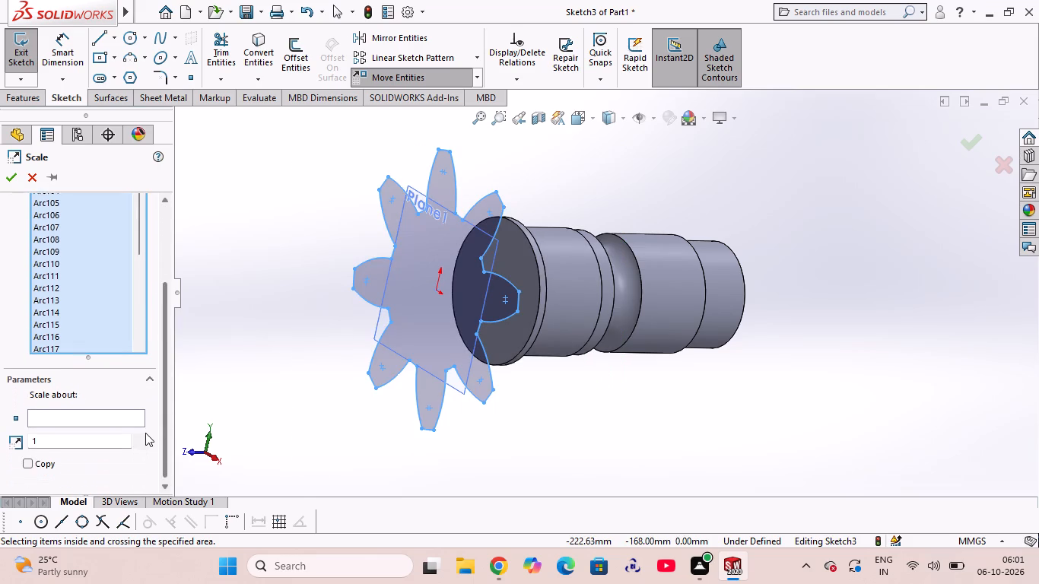
{"action": "left_click_drag", "start_coordinate": [145, 433], "coordinate": [144, 446]}
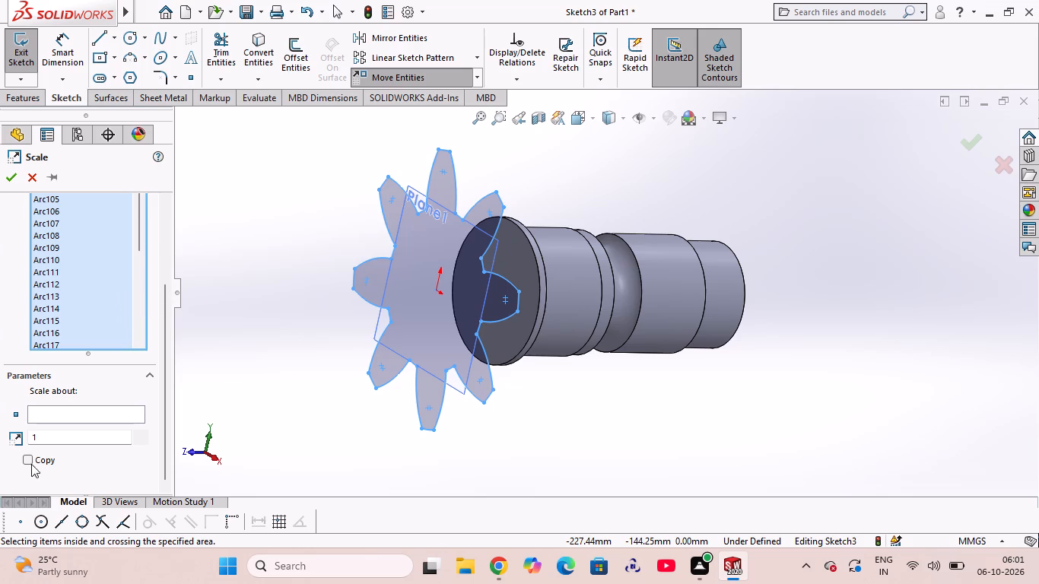
{"action": "left_click", "coordinate": [65, 417]}
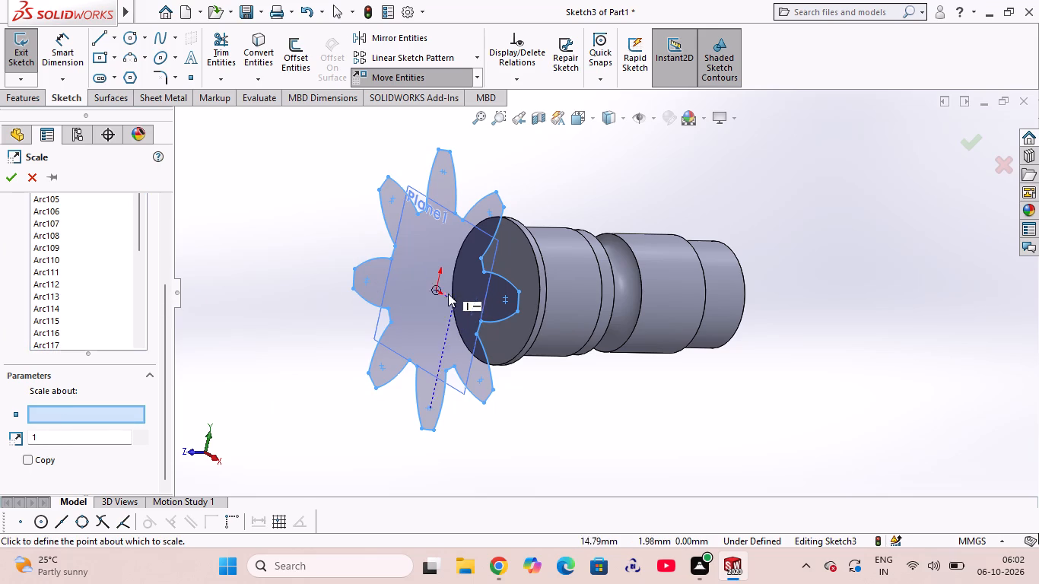
{"action": "left_click", "coordinate": [435, 290]}
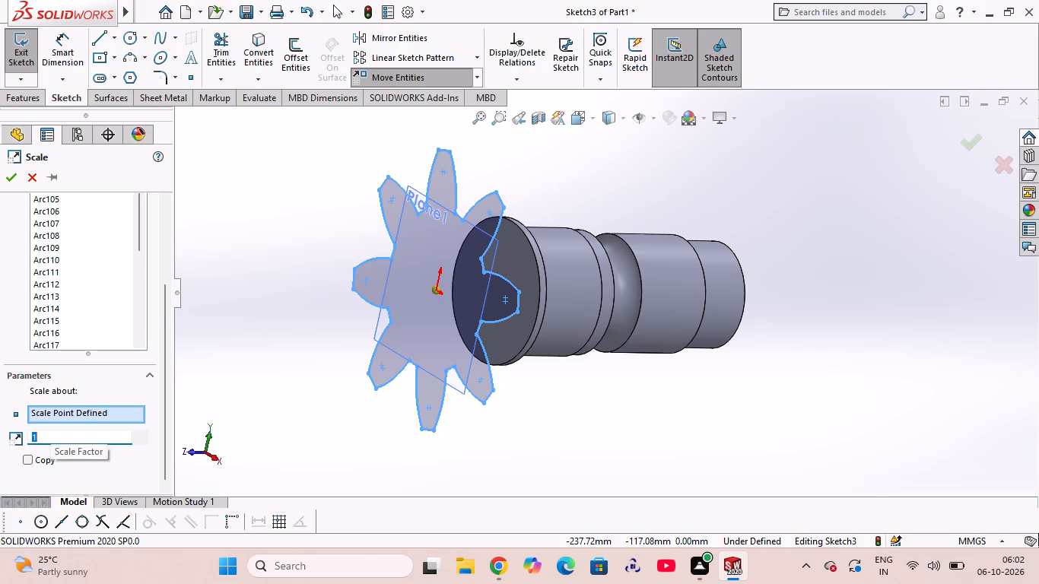
{"action": "type", "text": "0.75"}
{"action": "key", "text": "Return"}
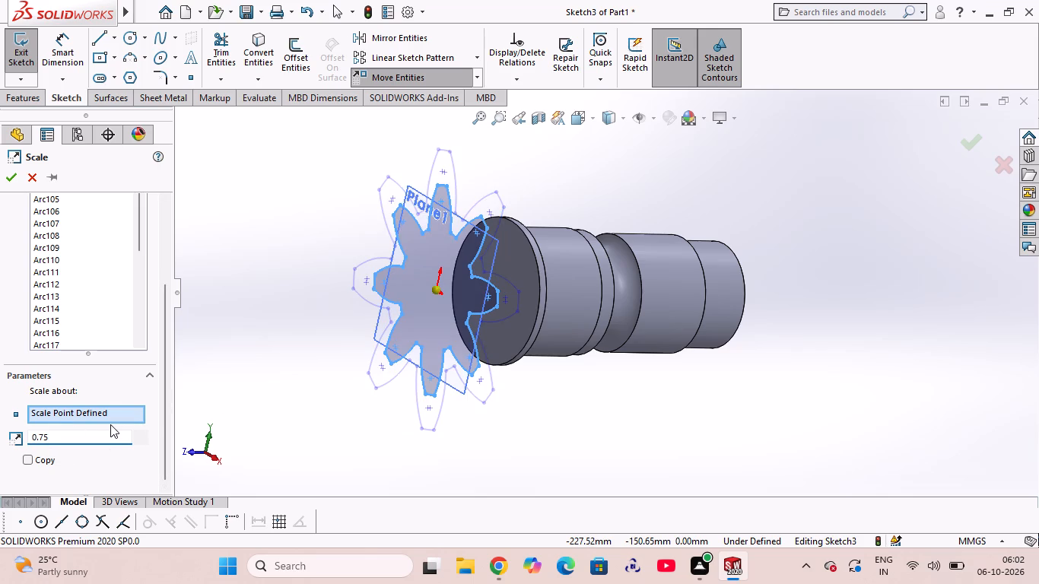
{"action": "left_click", "coordinate": [8, 180]}
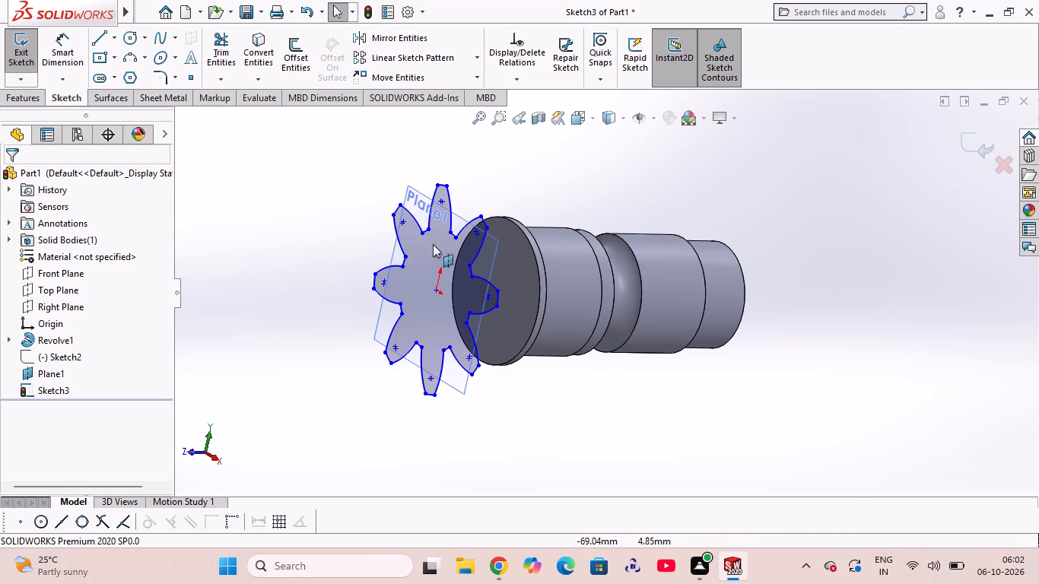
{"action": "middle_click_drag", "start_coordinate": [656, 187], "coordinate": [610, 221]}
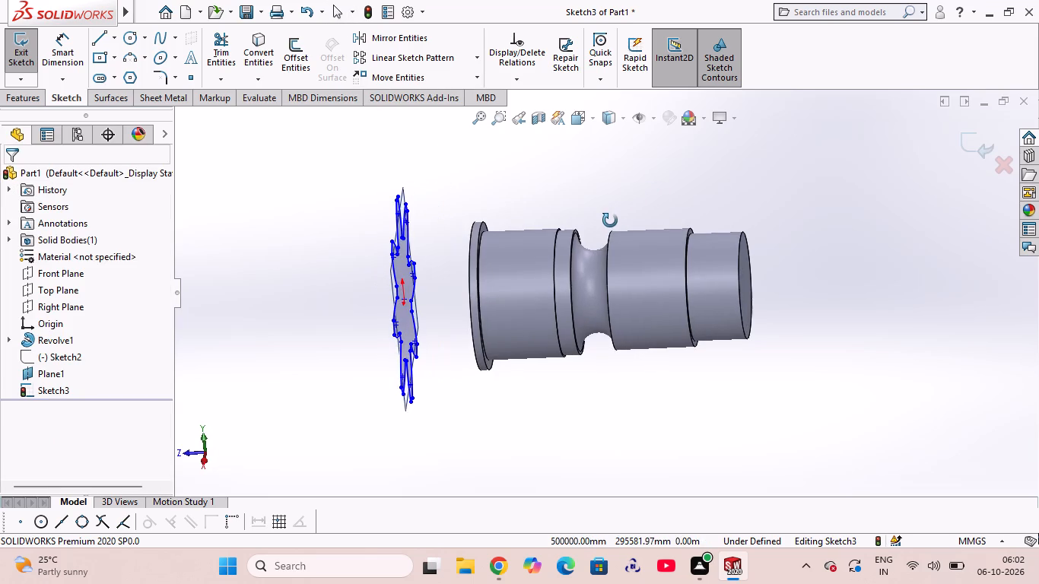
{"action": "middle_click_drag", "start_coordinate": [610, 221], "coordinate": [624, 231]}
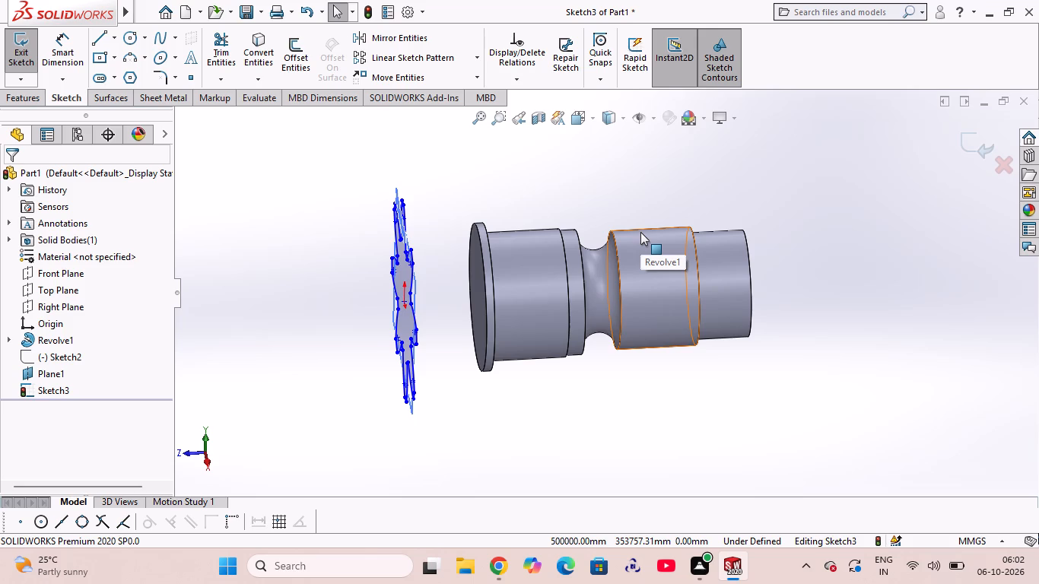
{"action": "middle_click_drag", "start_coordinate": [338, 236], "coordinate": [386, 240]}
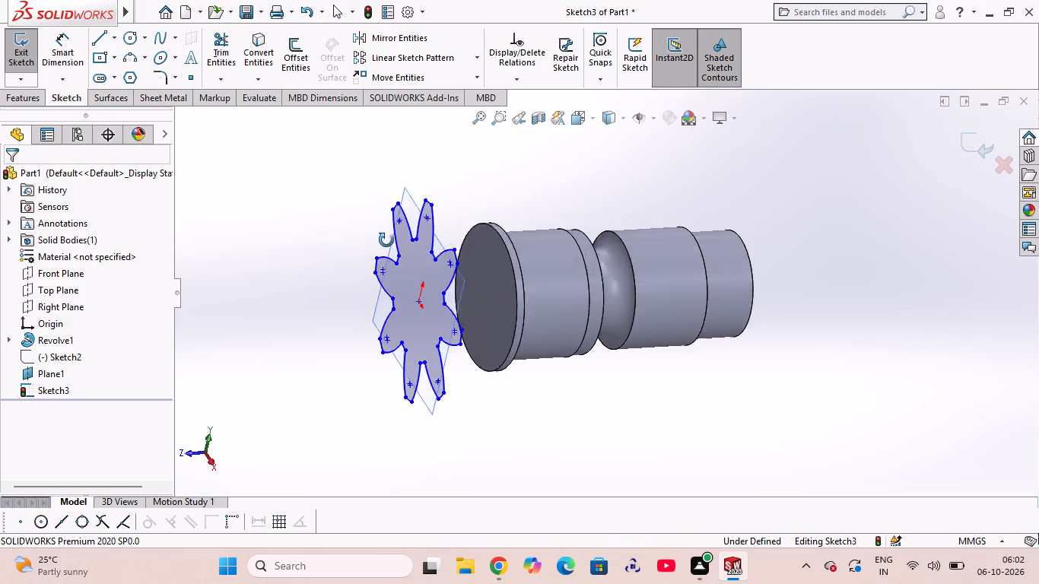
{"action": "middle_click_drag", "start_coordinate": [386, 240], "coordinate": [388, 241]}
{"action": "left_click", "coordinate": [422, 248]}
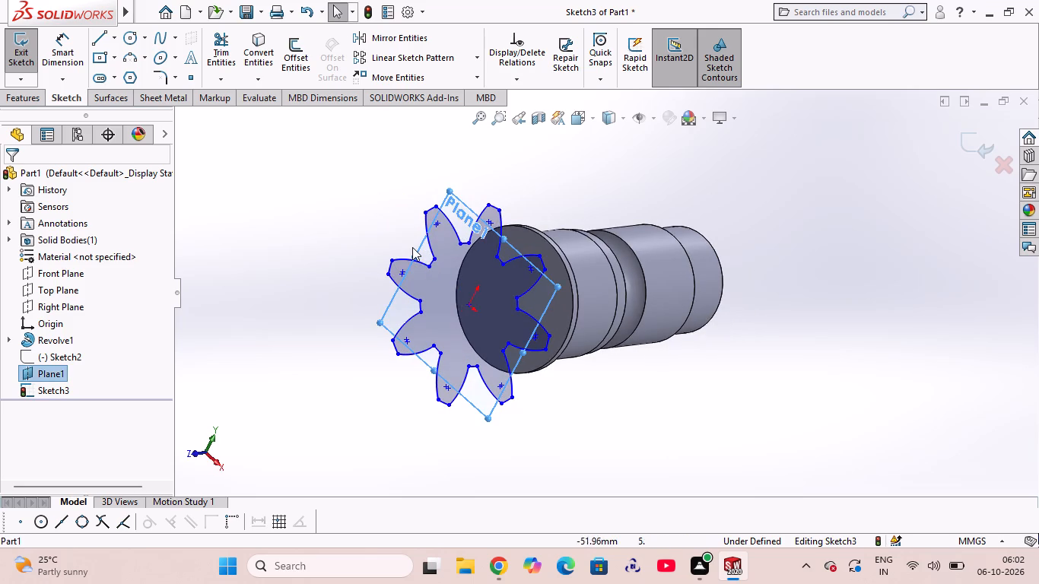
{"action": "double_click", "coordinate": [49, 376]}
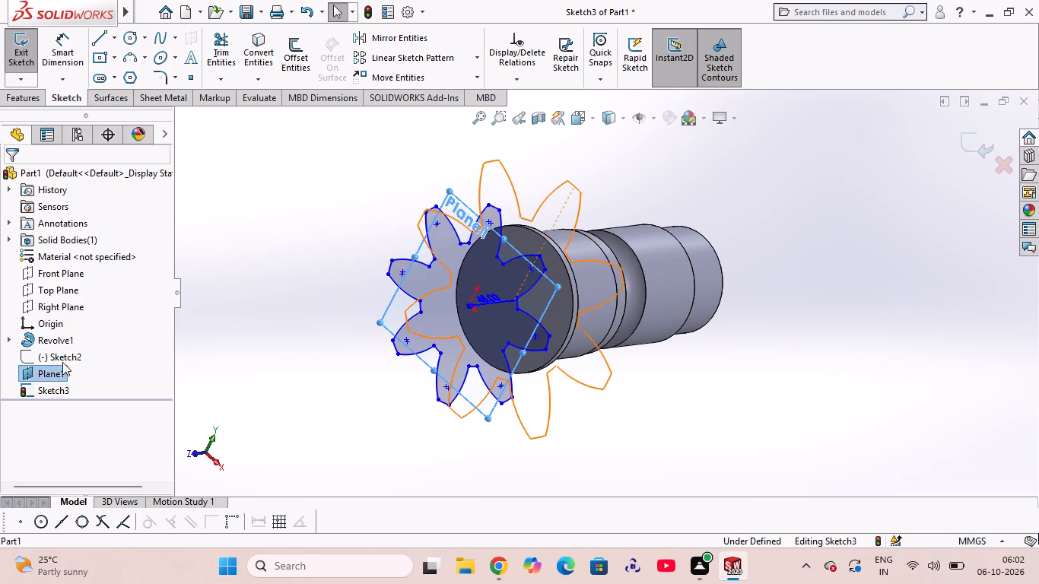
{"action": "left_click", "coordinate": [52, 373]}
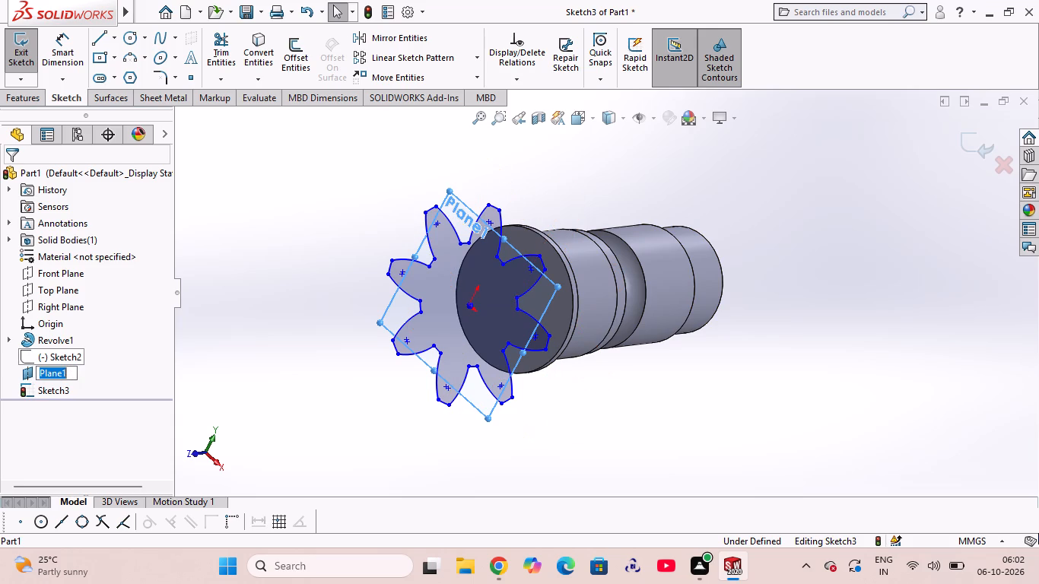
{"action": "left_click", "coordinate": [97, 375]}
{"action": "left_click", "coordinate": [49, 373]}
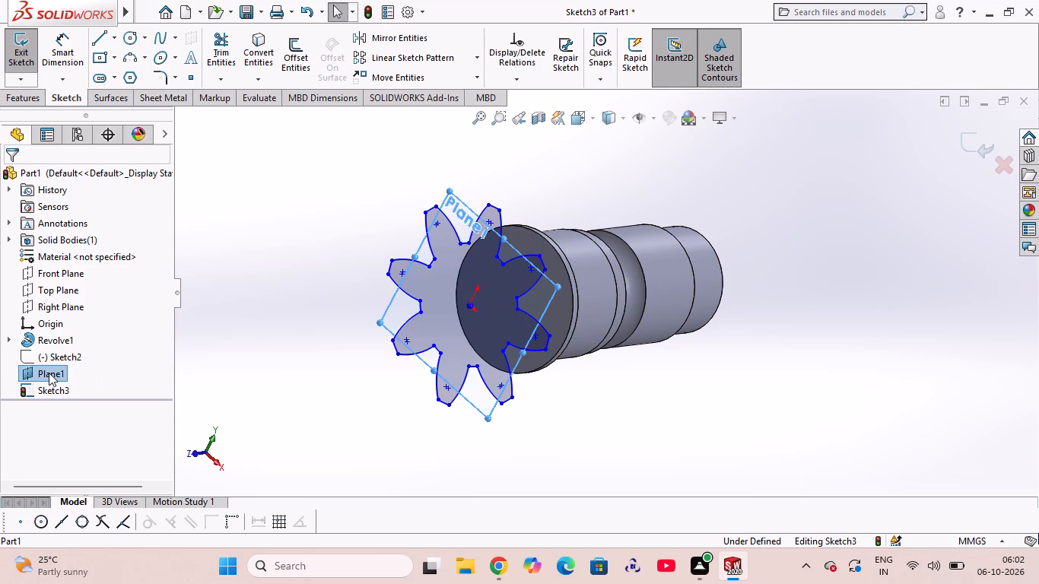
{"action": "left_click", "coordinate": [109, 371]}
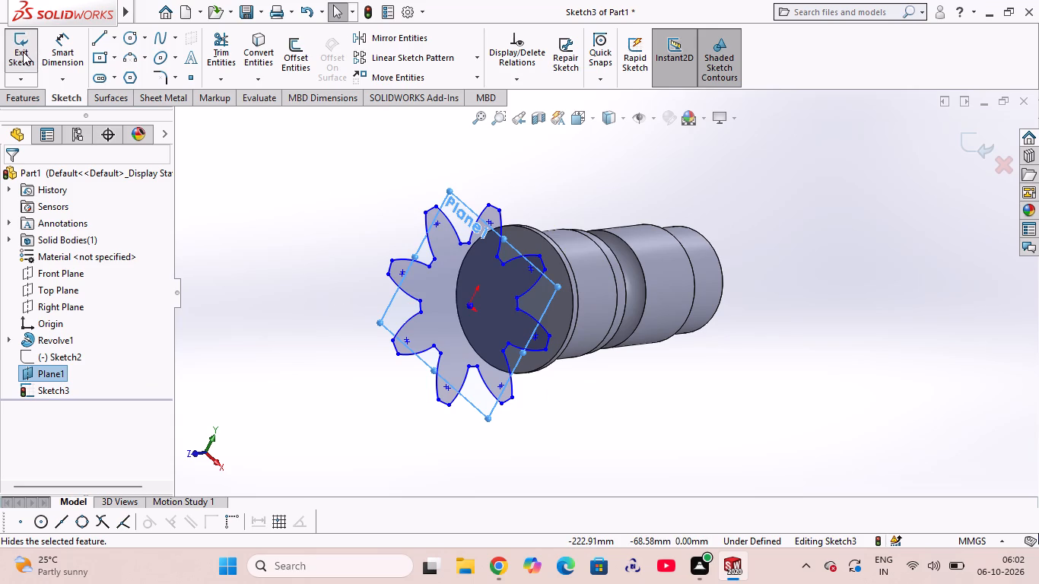
Exit the sketch holding the rotated and scaled gear profile.
{"action": "left_click", "coordinate": [17, 102]}
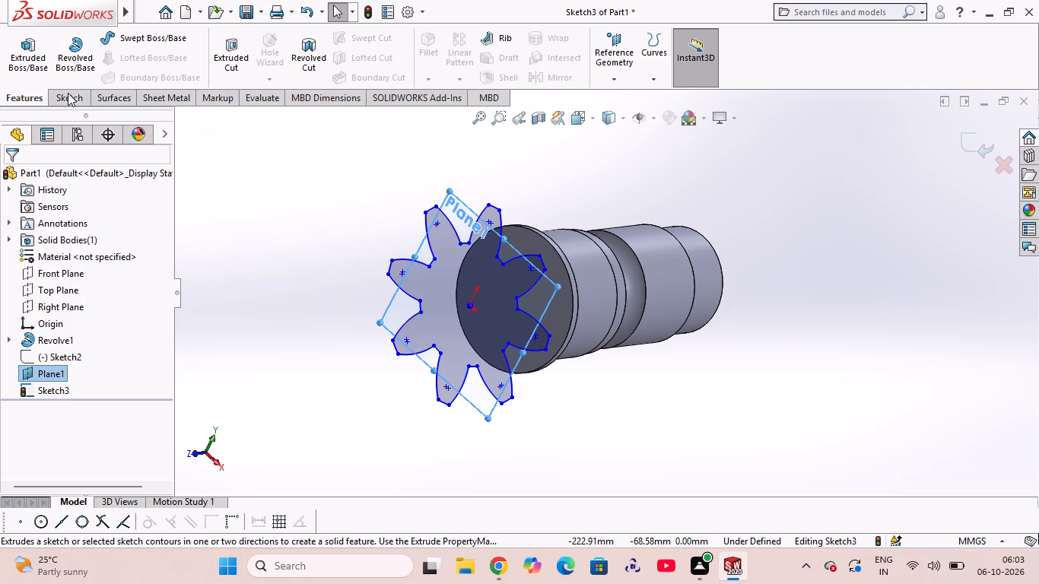
{"action": "left_click", "coordinate": [68, 103]}
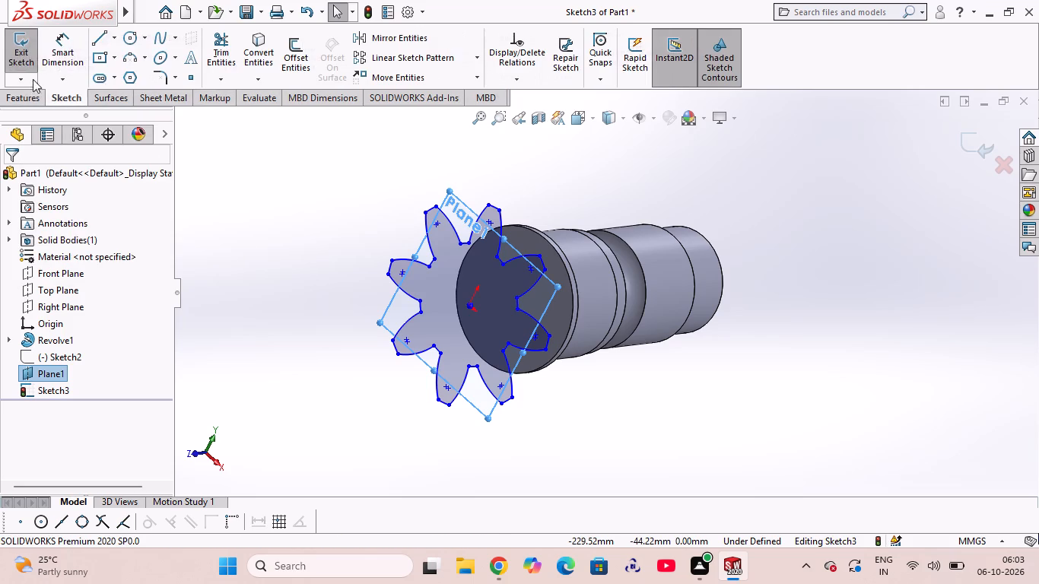
{"action": "left_click", "coordinate": [19, 56]}
Create a second reference plane offset 95 mm from the first offset plane, on the side away from the revolved body.
{"action": "left_click", "coordinate": [17, 94]}
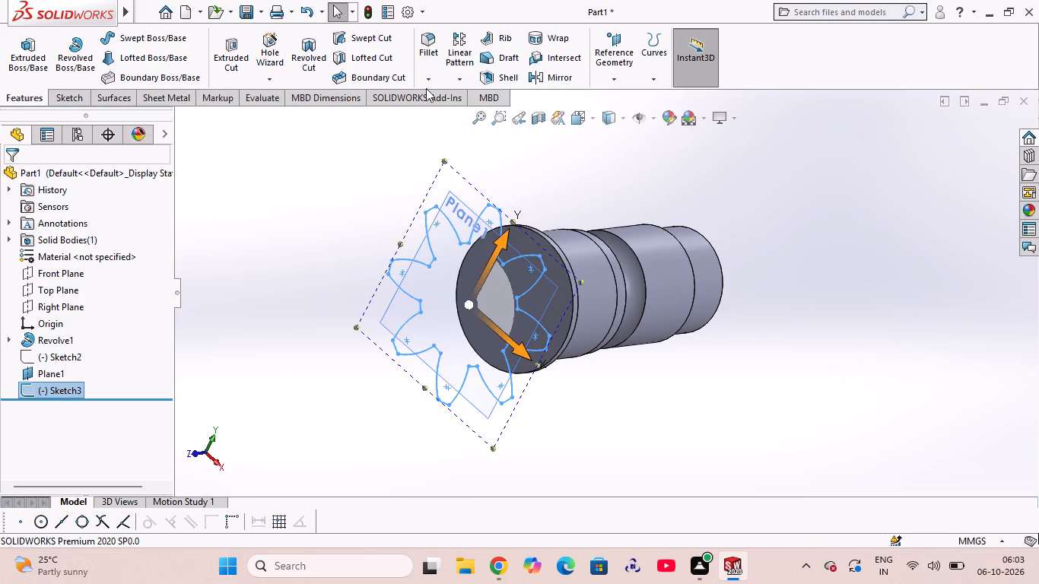
{"action": "left_click", "coordinate": [619, 74]}
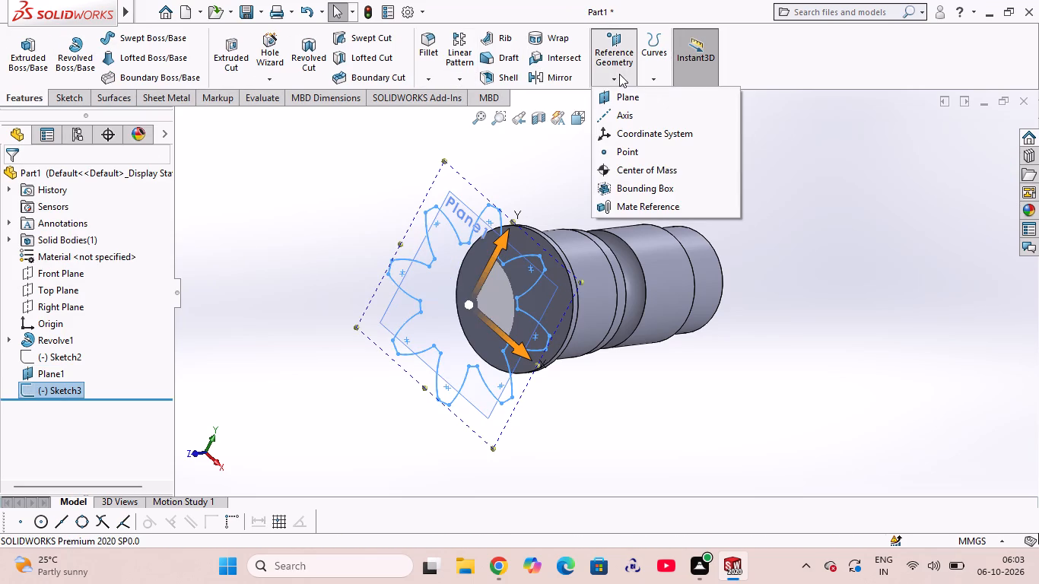
{"action": "left_click", "coordinate": [621, 93]}
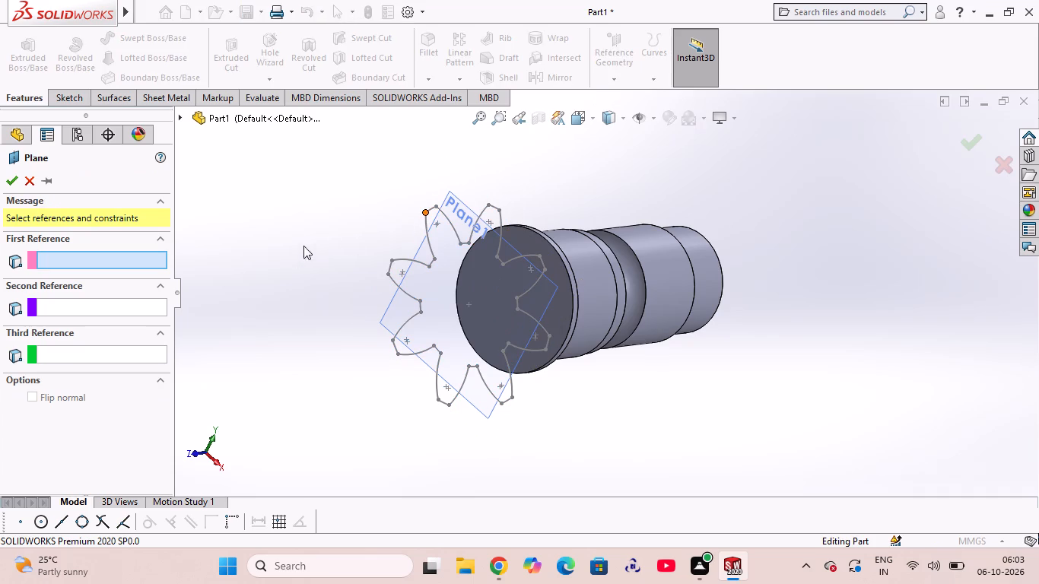
{"action": "middle_click_drag", "start_coordinate": [631, 186], "coordinate": [593, 185]}
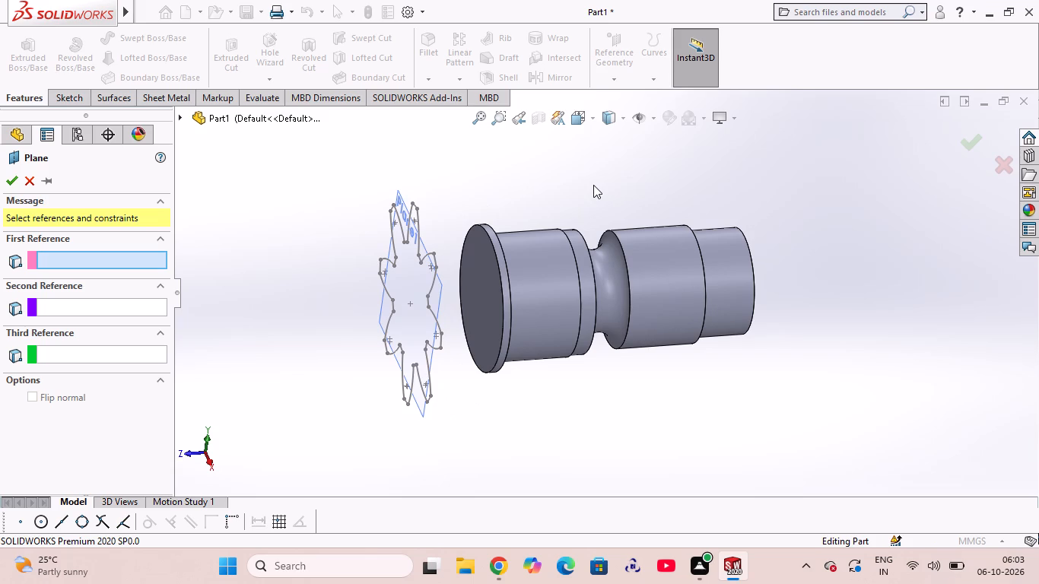
{"action": "left_click", "coordinate": [402, 271]}
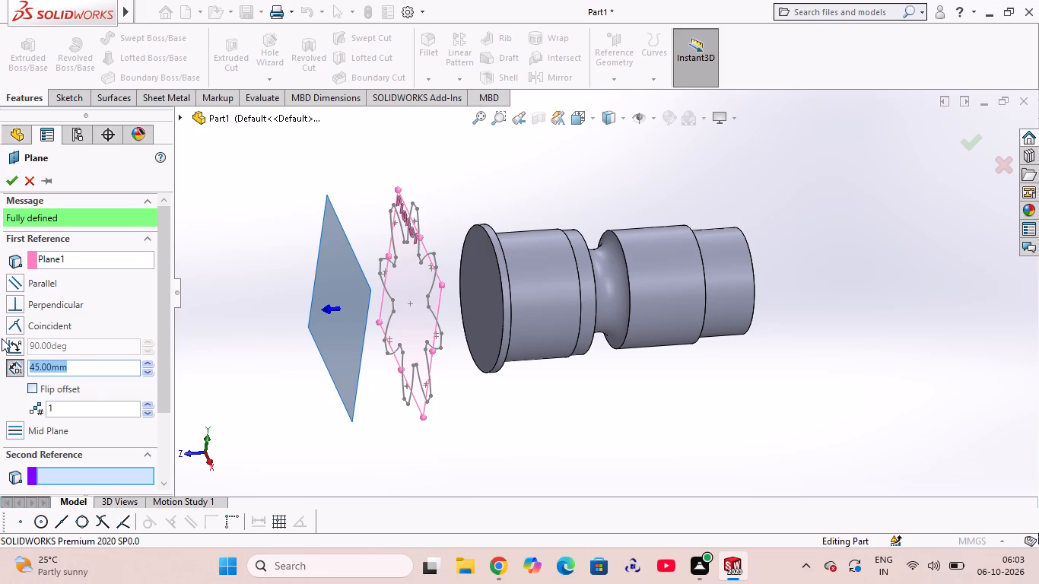
{"action": "type", "text": "95"}
{"action": "key", "text": "Return"}
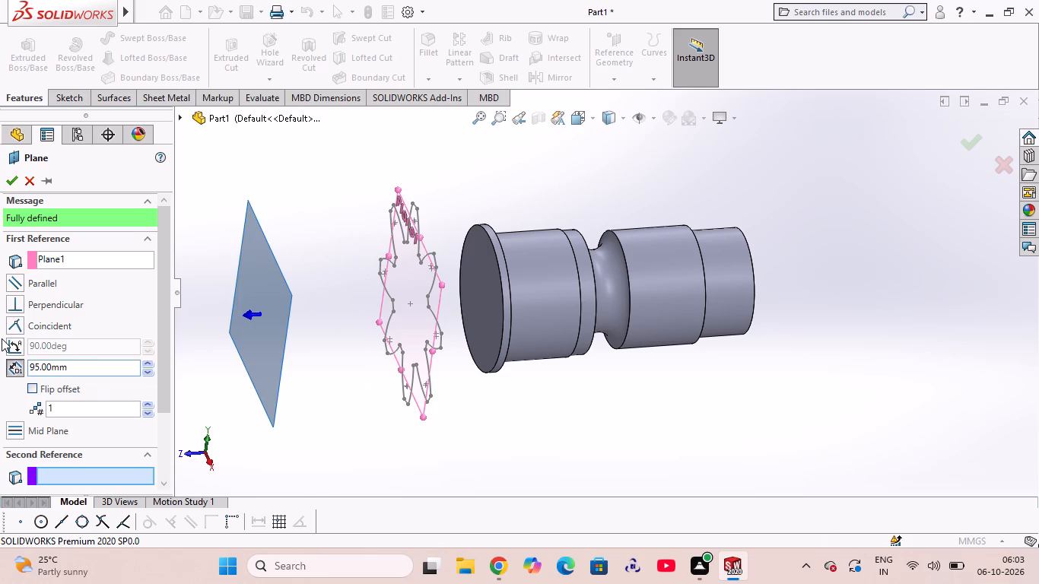
{"action": "left_click", "coordinate": [7, 182]}
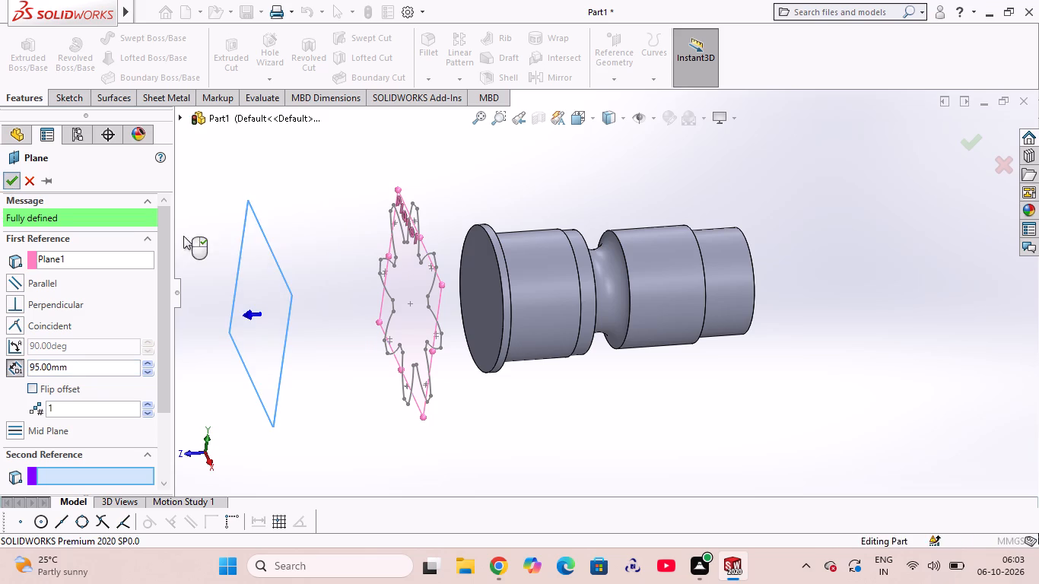
Start a sketch on the new 95 mm offset plane and convert the original full-size eight-tooth gear profile sketch into it.
{"action": "left_click", "coordinate": [262, 259]}
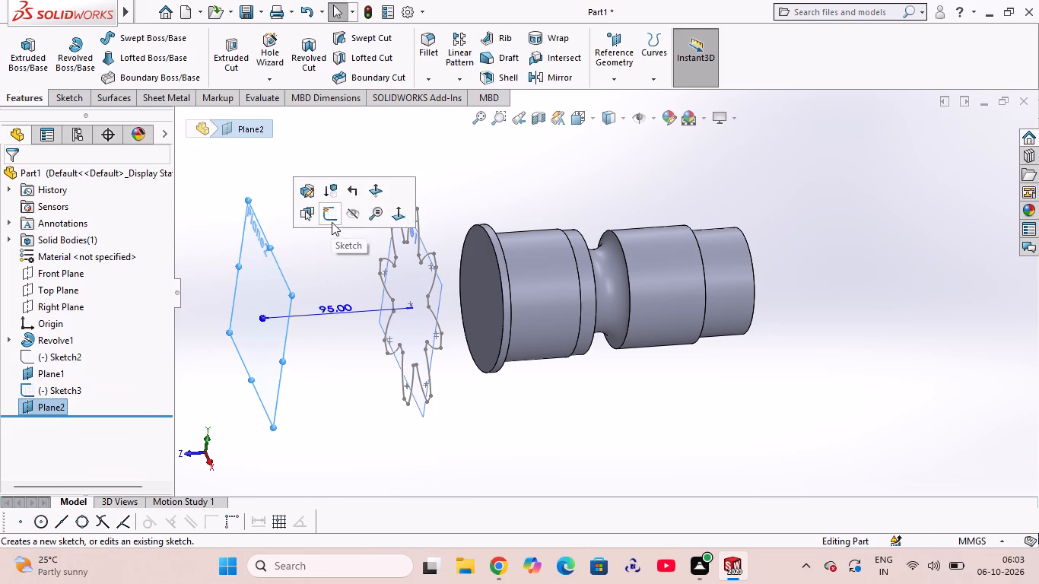
{"action": "left_click", "coordinate": [332, 222]}
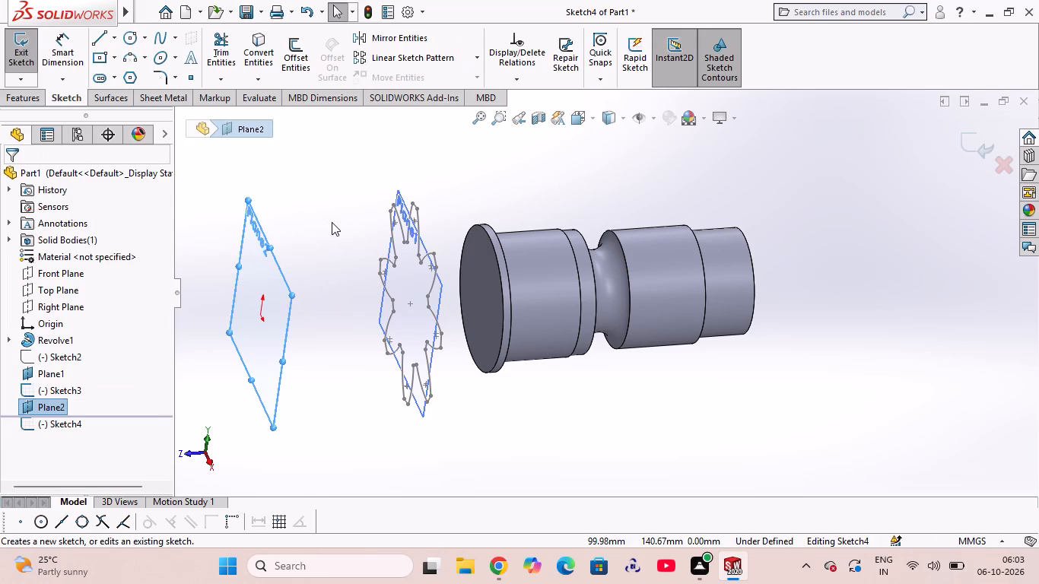
{"action": "key", "text": "ctrl+8"}
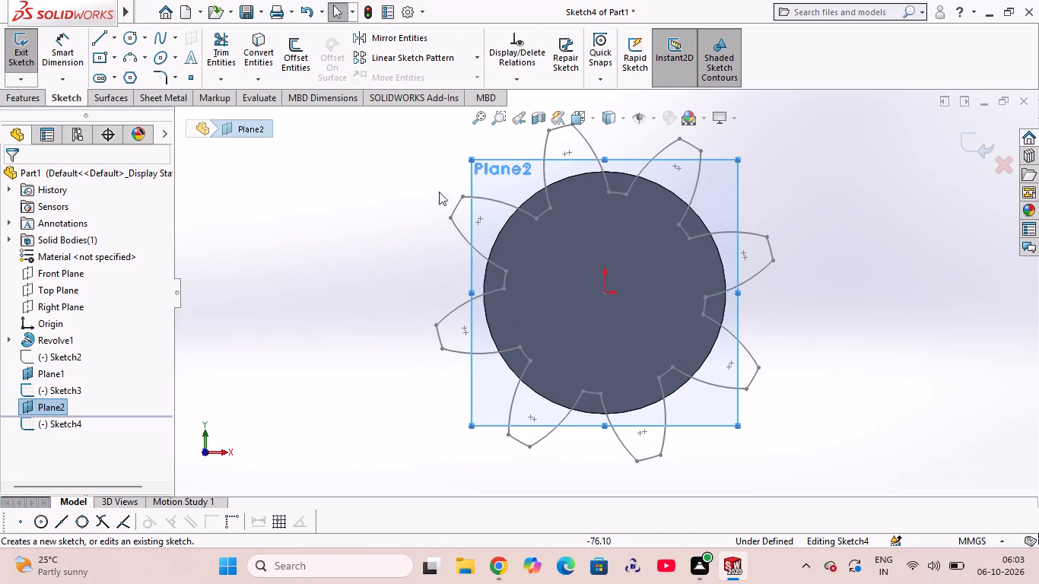
{"action": "scroll", "coordinate": [392, 252], "scroll_direction": "up", "scroll_amount": 2}
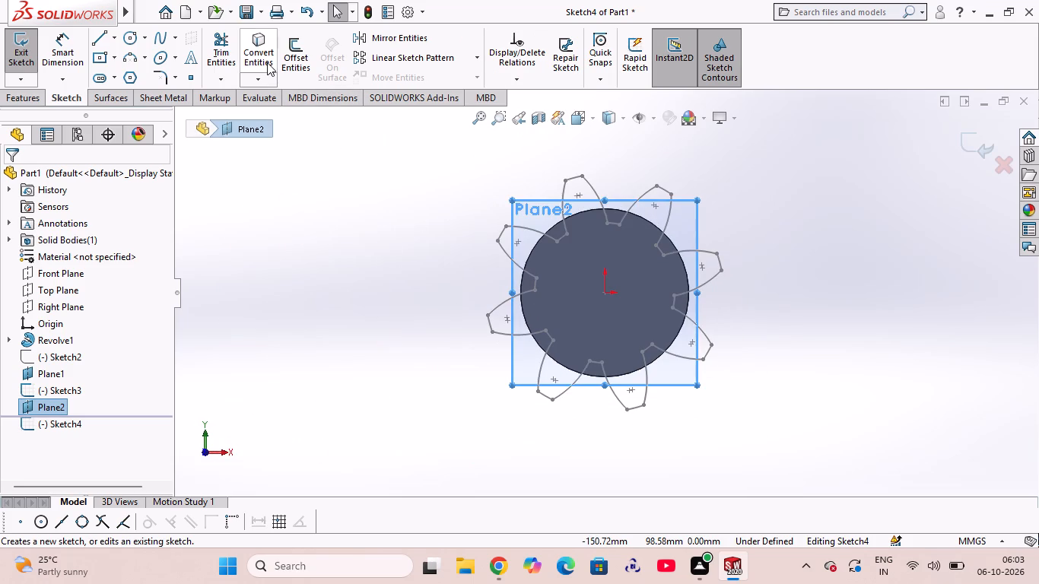
{"action": "left_click", "coordinate": [267, 62]}
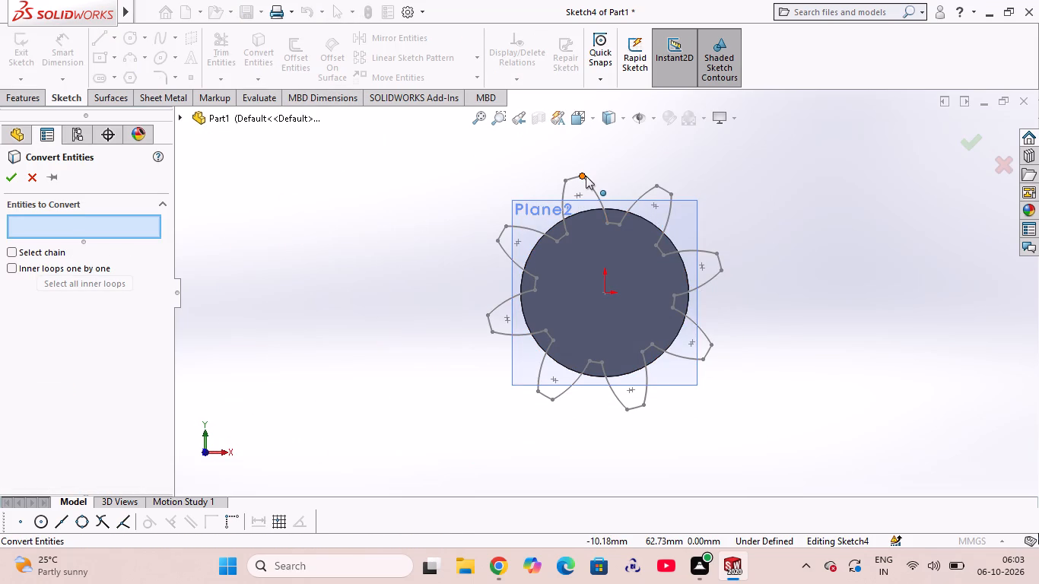
{"action": "left_click", "coordinate": [180, 116]}
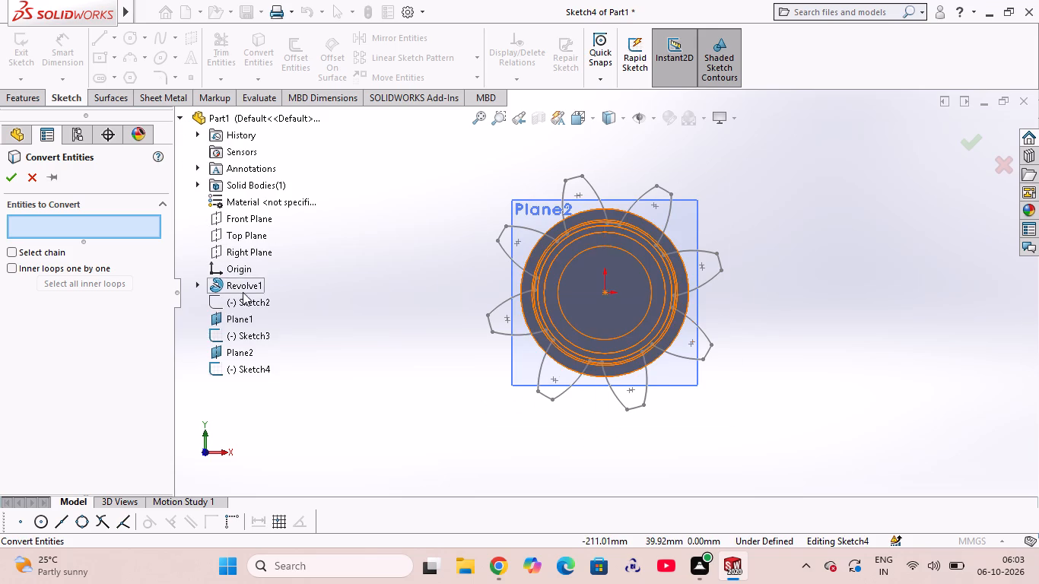
{"action": "left_click", "coordinate": [246, 305]}
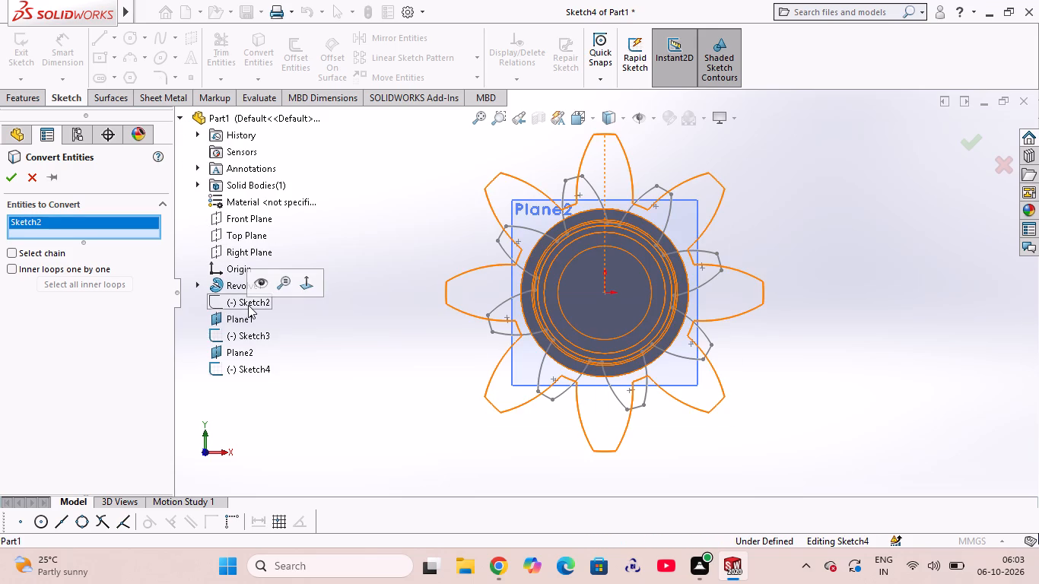
{"action": "left_click", "coordinate": [9, 172]}
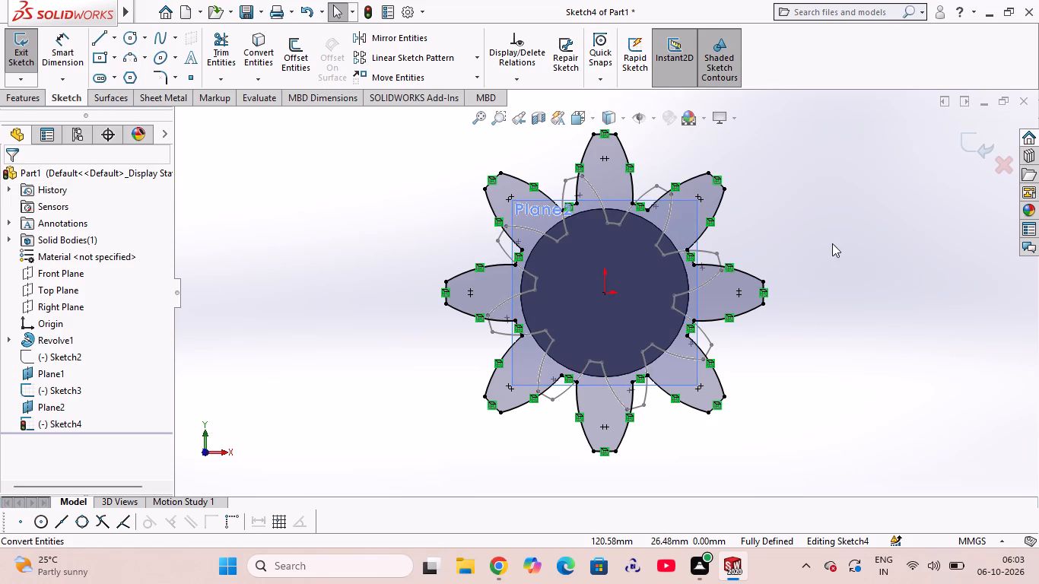
Rotate the entire converted gear profile on the 95 mm offset plane by -30 degrees about the sketch origin.
{"action": "middle_click_drag", "start_coordinate": [833, 243], "coordinate": [816, 256]}
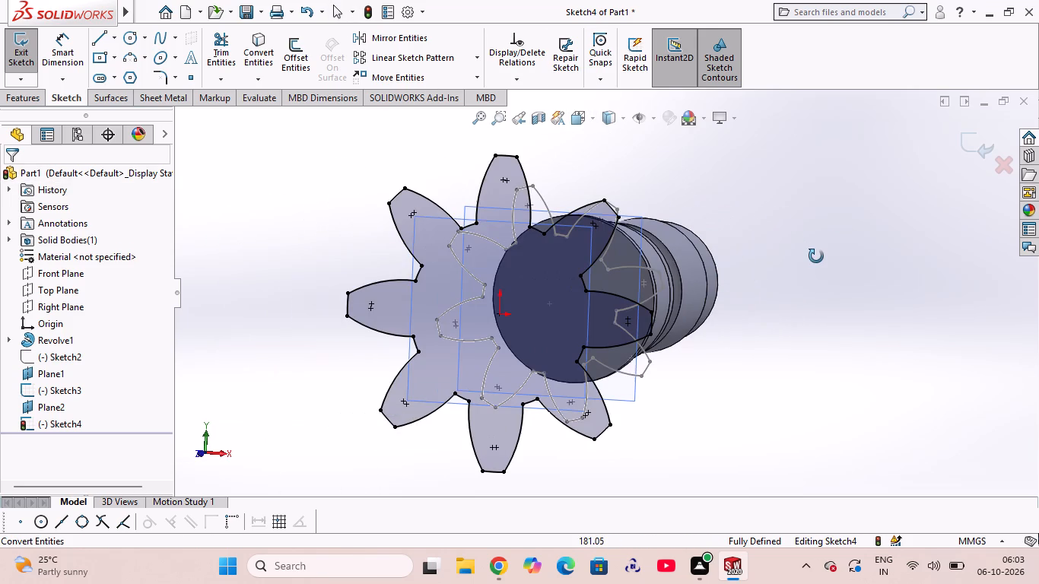
{"action": "middle_click_drag", "start_coordinate": [816, 256], "coordinate": [778, 262]}
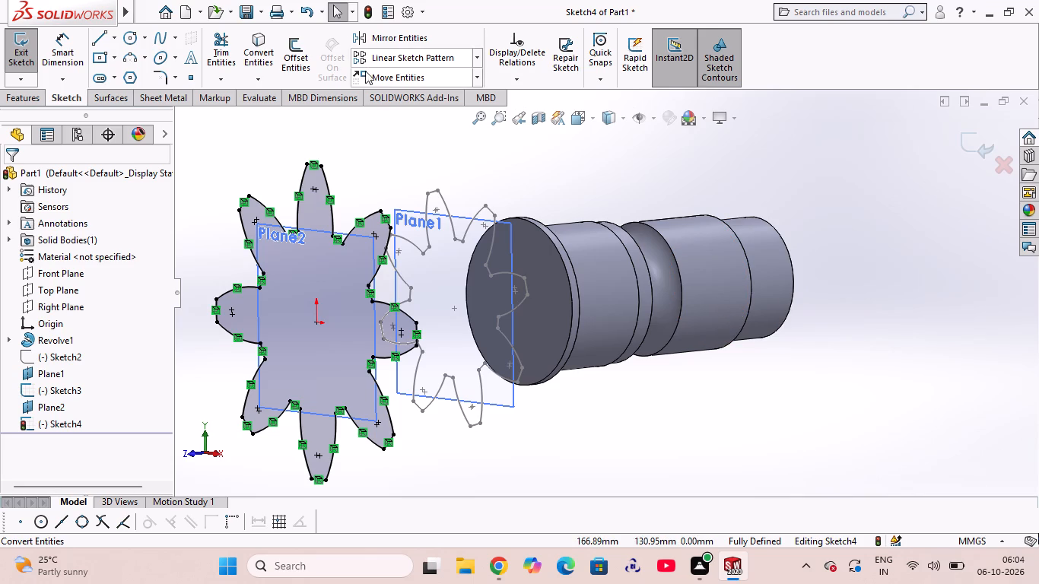
{"action": "left_click", "coordinate": [476, 74]}
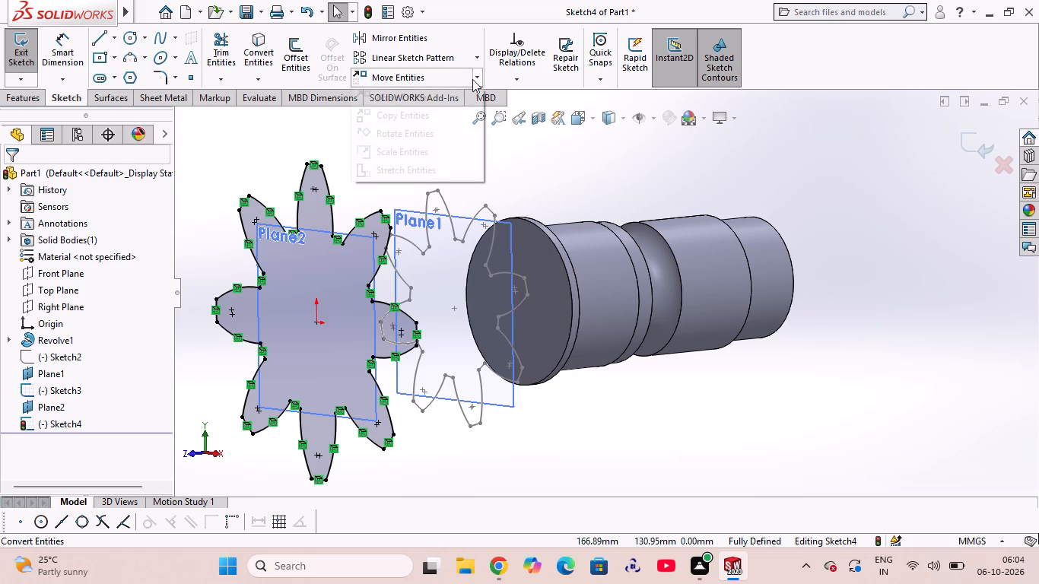
{"action": "left_click", "coordinate": [424, 133]}
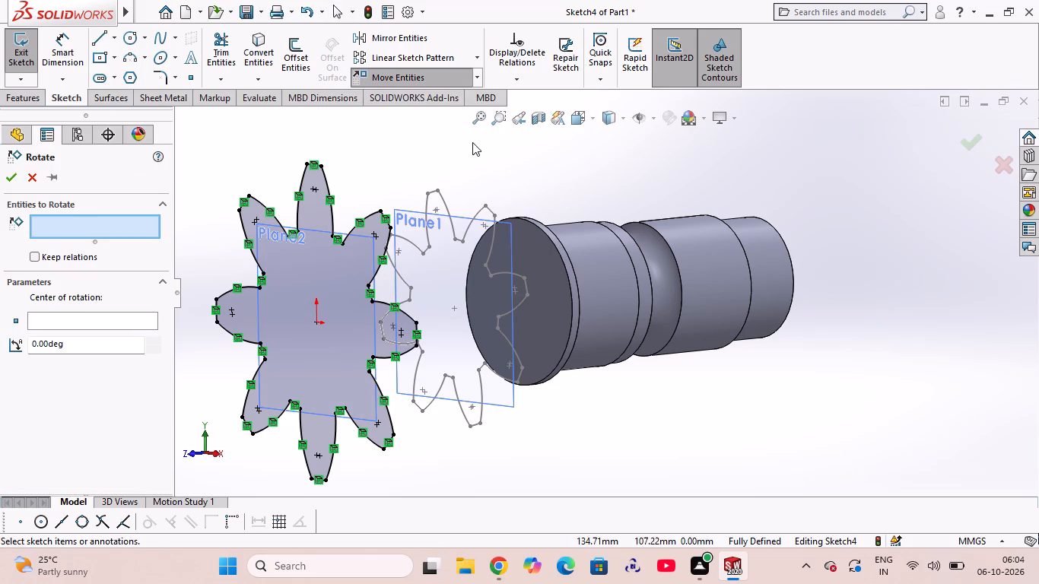
{"action": "left_click_drag", "start_coordinate": [478, 138], "coordinate": [436, 161]}
{"action": "left_click_drag", "start_coordinate": [349, 190], "coordinate": [0, 297]}
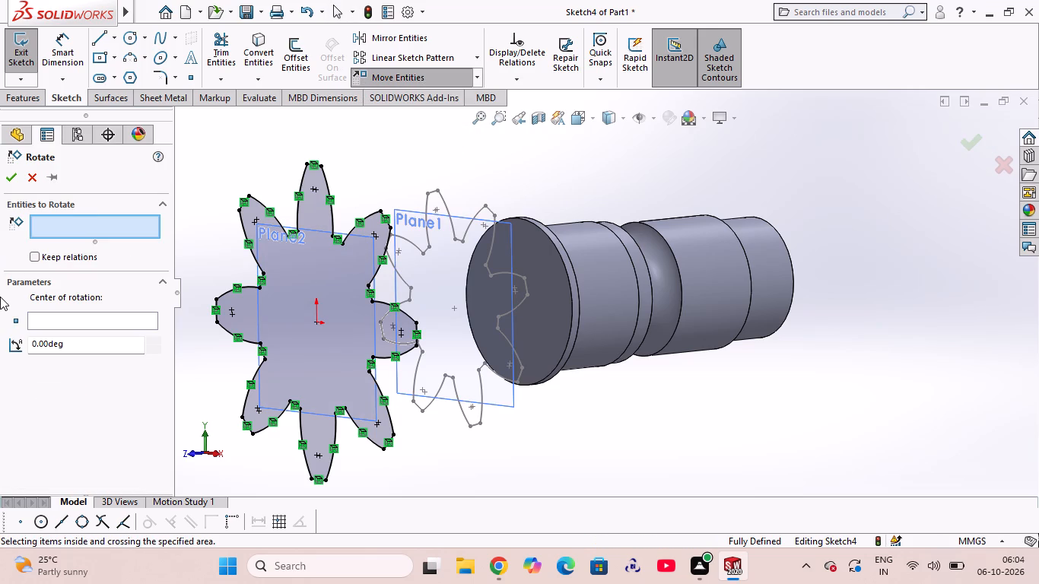
{"action": "left_click_drag", "start_coordinate": [0, 297], "coordinate": [147, 261]}
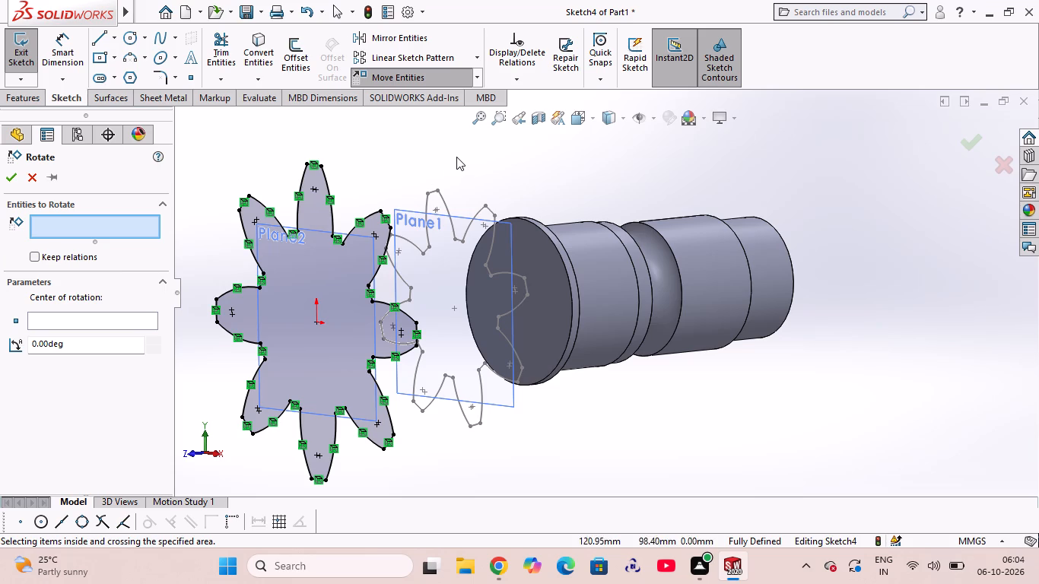
{"action": "left_click_drag", "start_coordinate": [458, 157], "coordinate": [221, 398]}
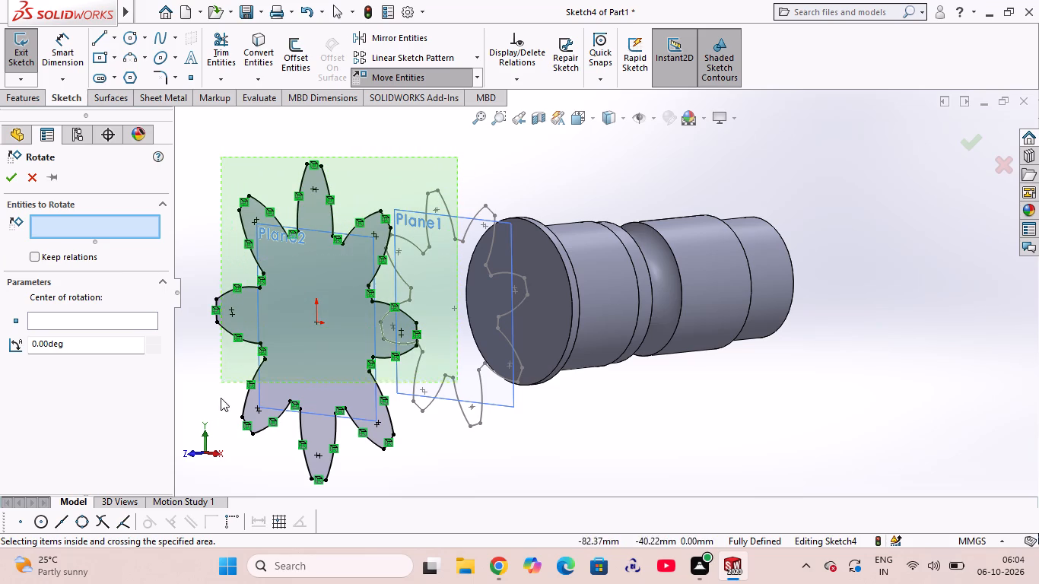
{"action": "left_click_drag", "start_coordinate": [221, 398], "coordinate": [212, 505]}
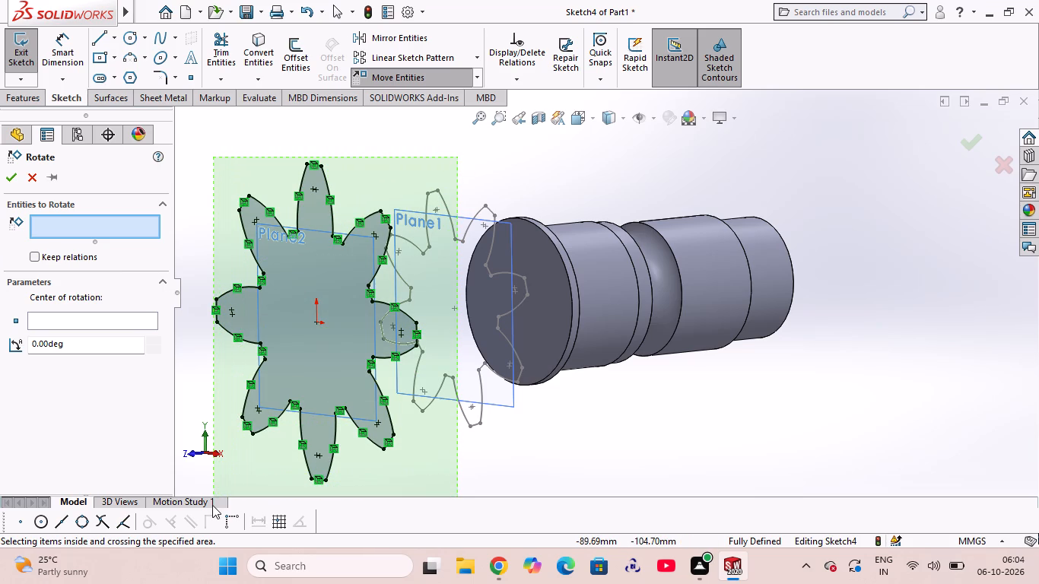
{"action": "left_click_drag", "start_coordinate": [212, 505], "coordinate": [202, 498]}
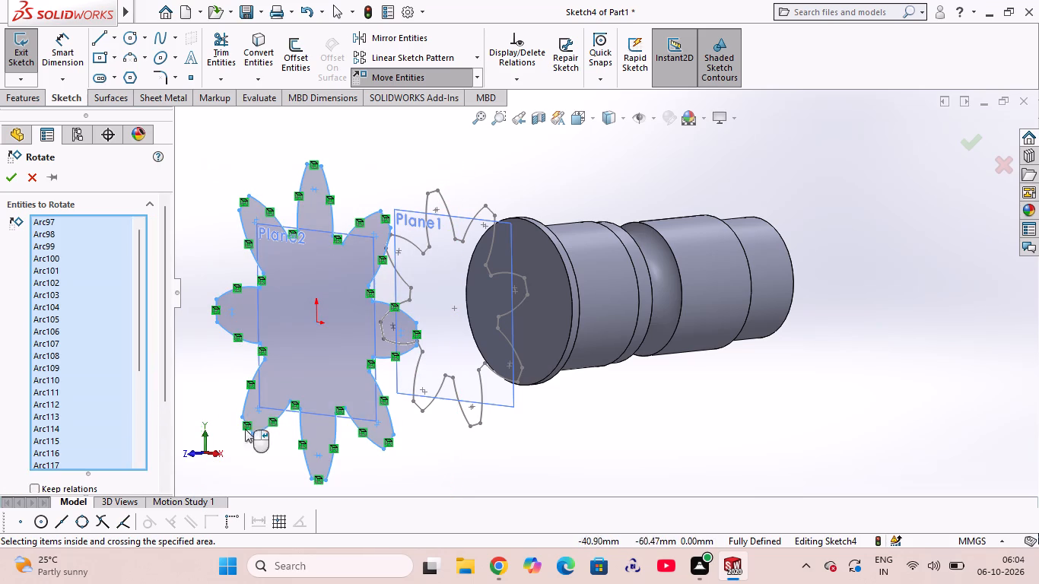
{"action": "left_click_drag", "start_coordinate": [160, 379], "coordinate": [166, 459]}
{"action": "left_click", "coordinate": [117, 427]}
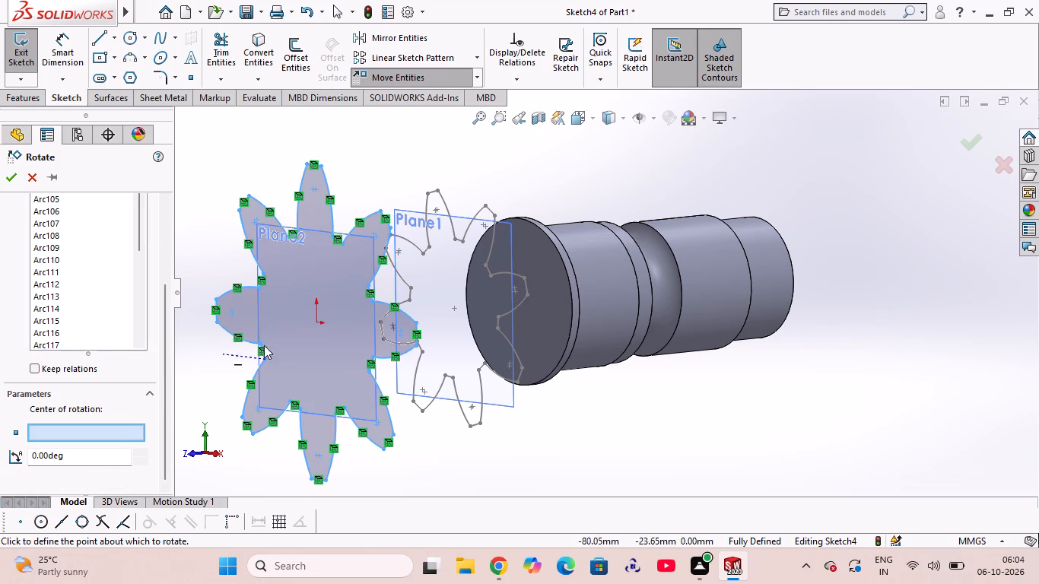
{"action": "left_click", "coordinate": [318, 322]}
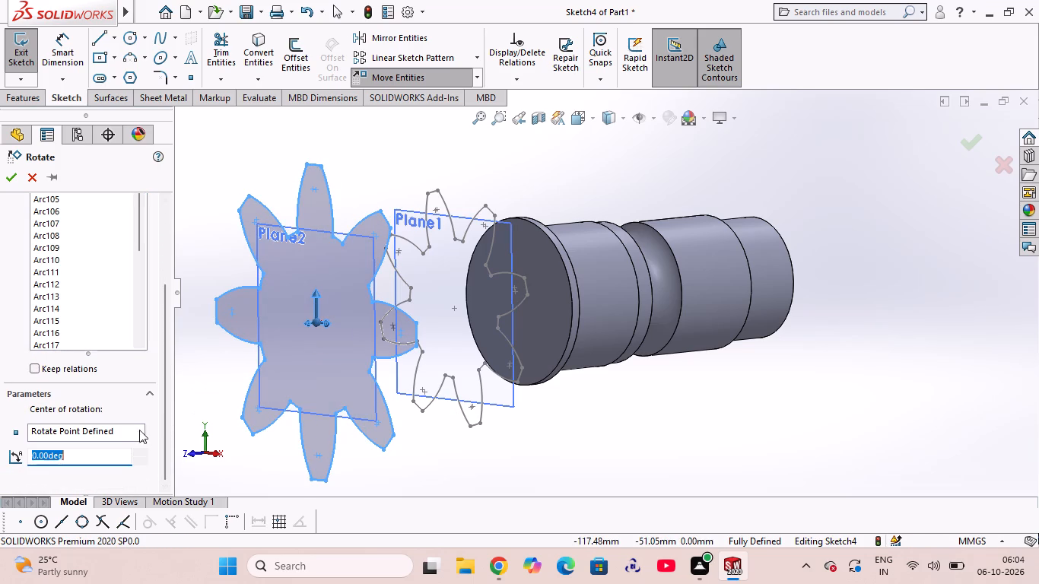
{"action": "type", "text": "30"}
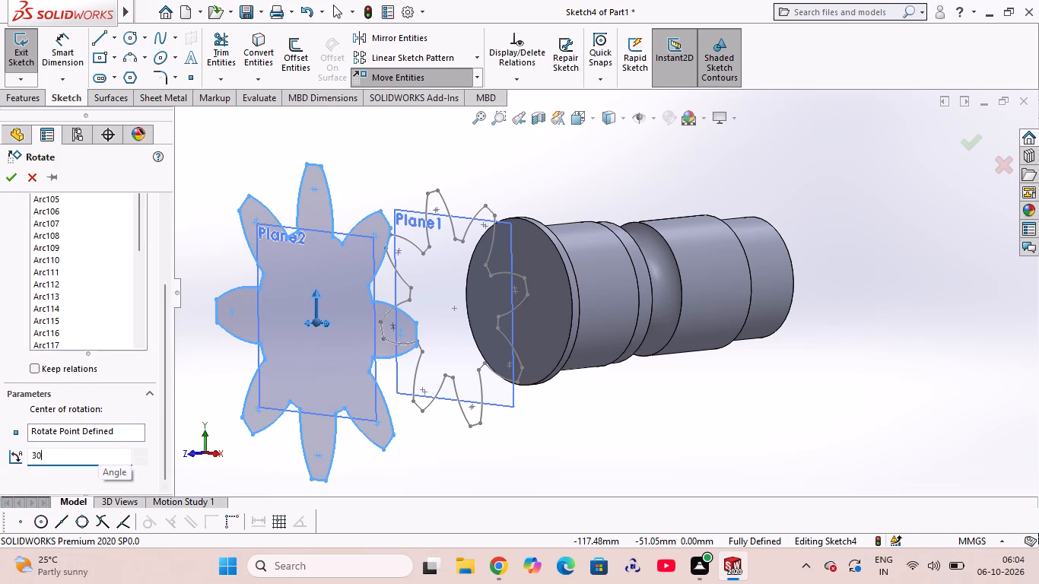
{"action": "key", "text": "Return"}
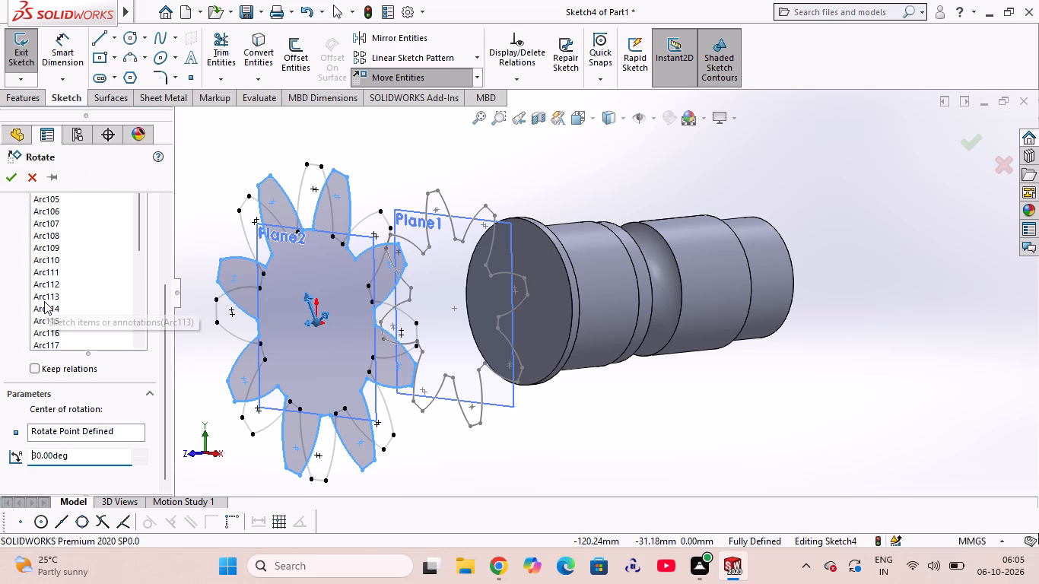
{"action": "key", "text": "minus"}
{"action": "key", "text": "Return"}
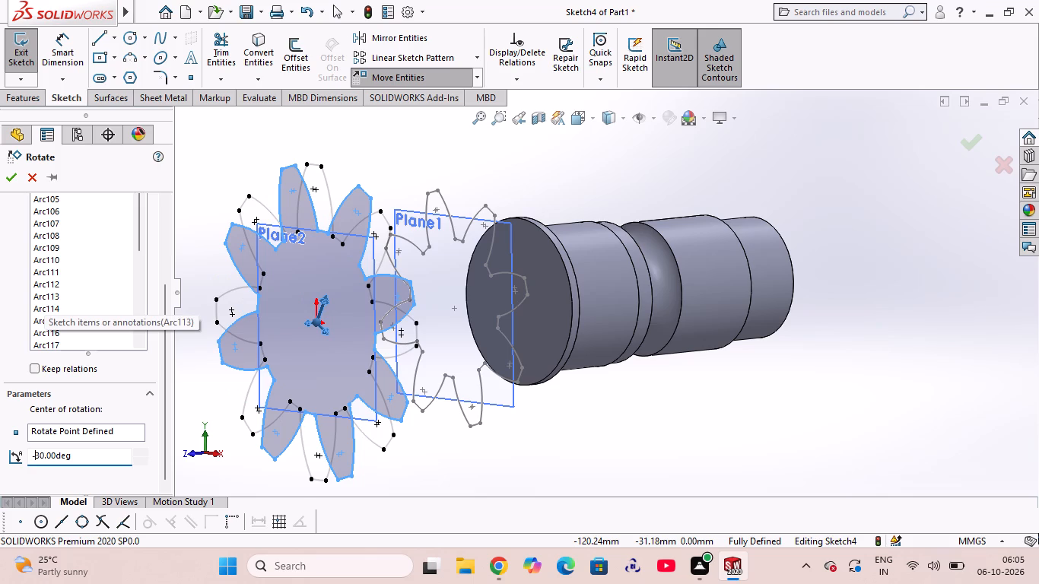
{"action": "left_click", "coordinate": [5, 178]}
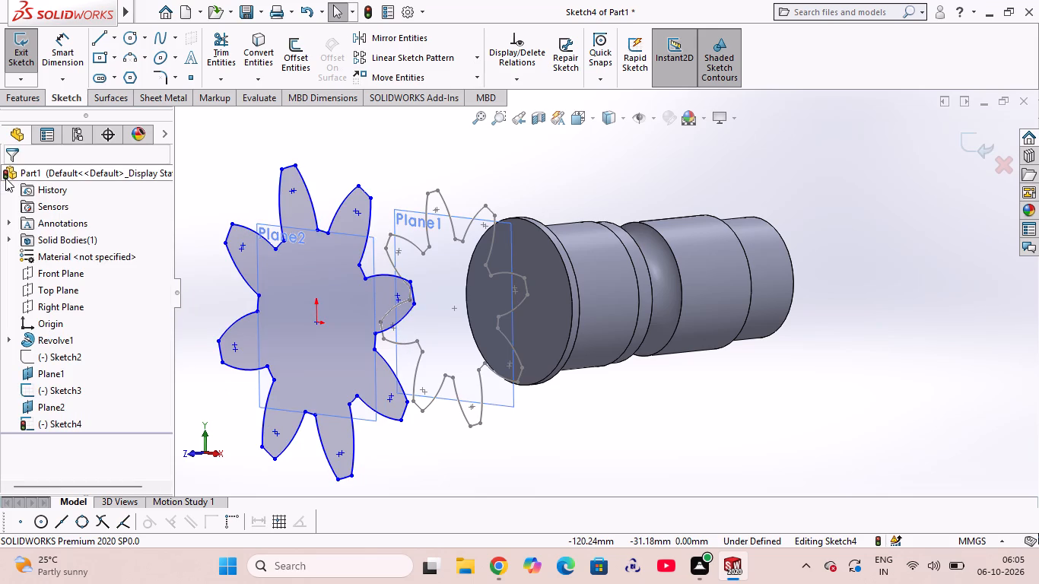
Try to rotate the smaller gear profile on the first offset plane about its centre with Rotate Entities.
{"action": "middle_click_drag", "start_coordinate": [801, 390], "coordinate": [707, 395]}
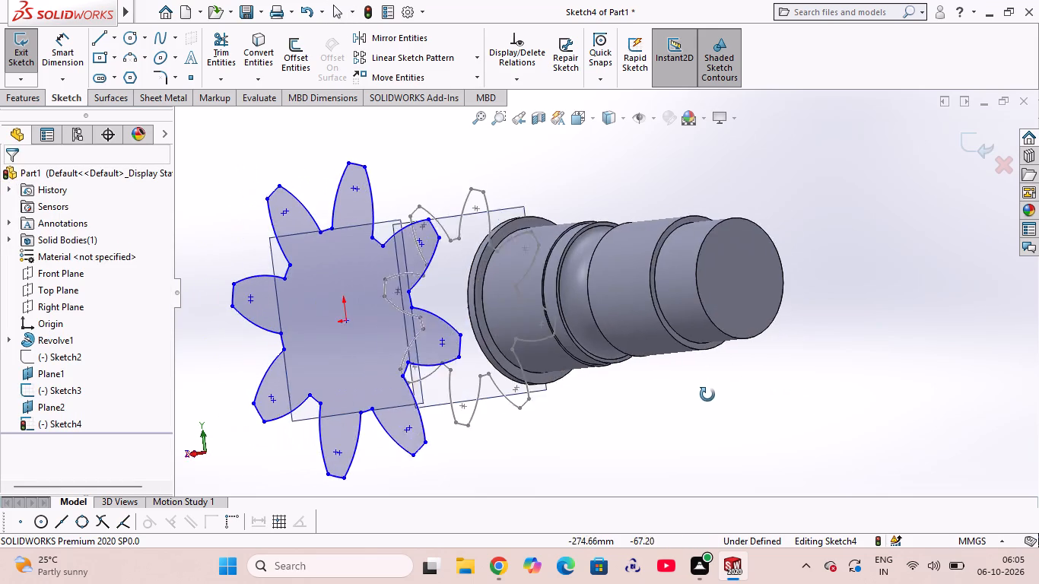
{"action": "middle_click_drag", "start_coordinate": [707, 395], "coordinate": [834, 400]}
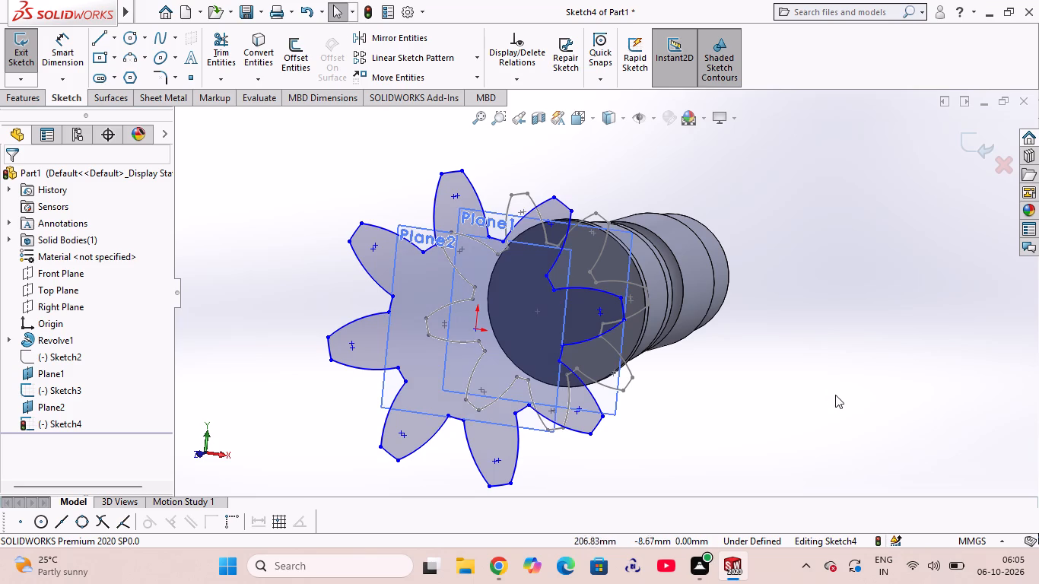
{"action": "middle_click_drag", "start_coordinate": [815, 367], "coordinate": [777, 379]}
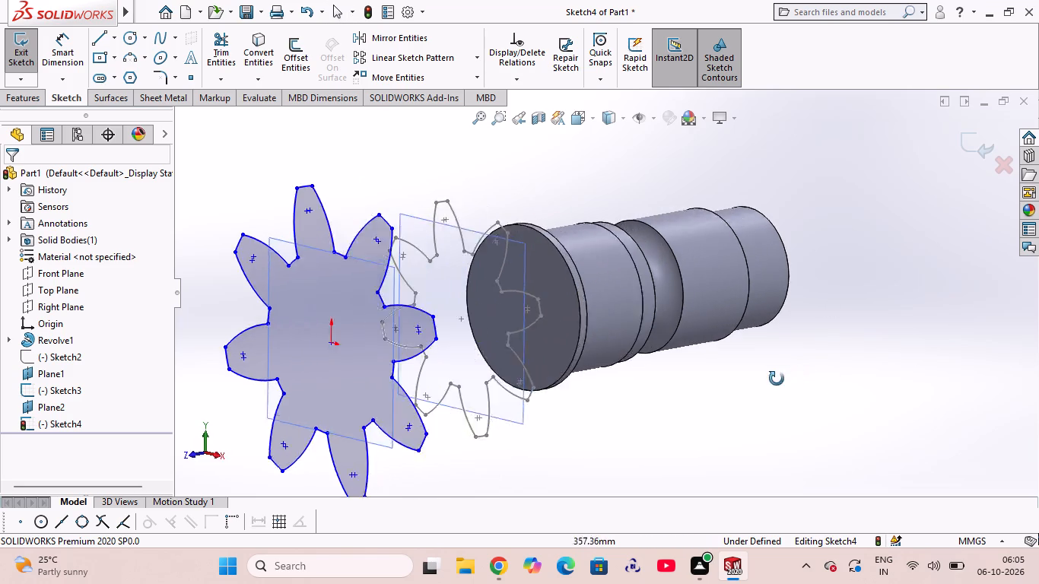
{"action": "middle_click_drag", "start_coordinate": [777, 379], "coordinate": [771, 380]}
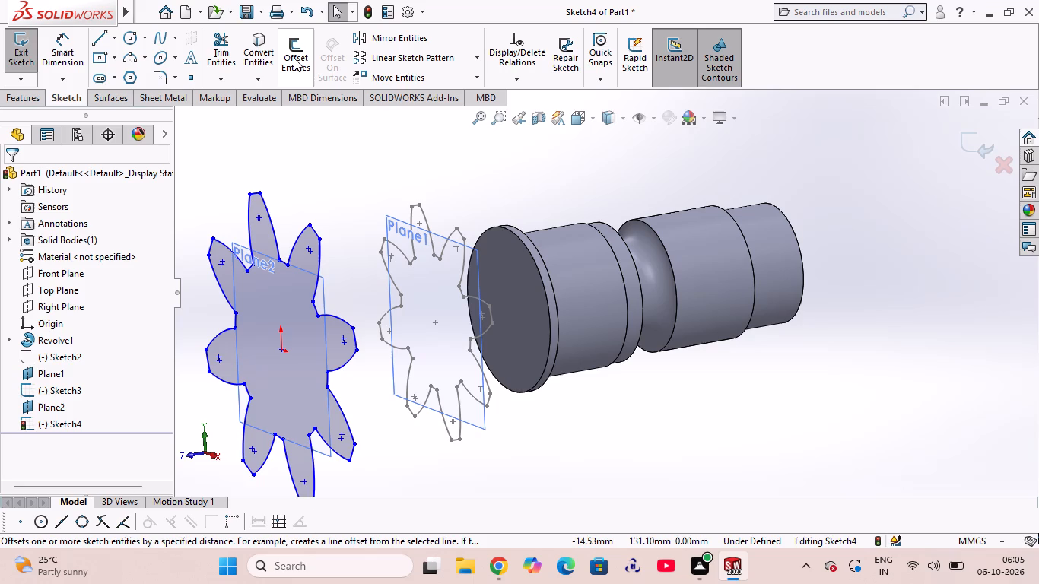
{"action": "left_click", "coordinate": [480, 78]}
{"action": "left_click", "coordinate": [426, 136]}
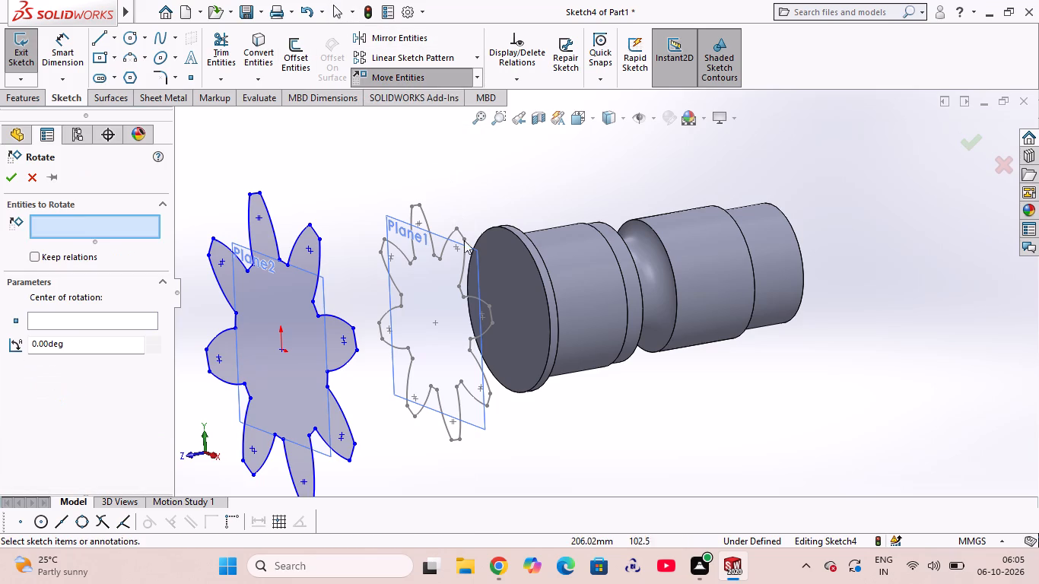
{"action": "left_click_drag", "start_coordinate": [504, 181], "coordinate": [486, 177]}
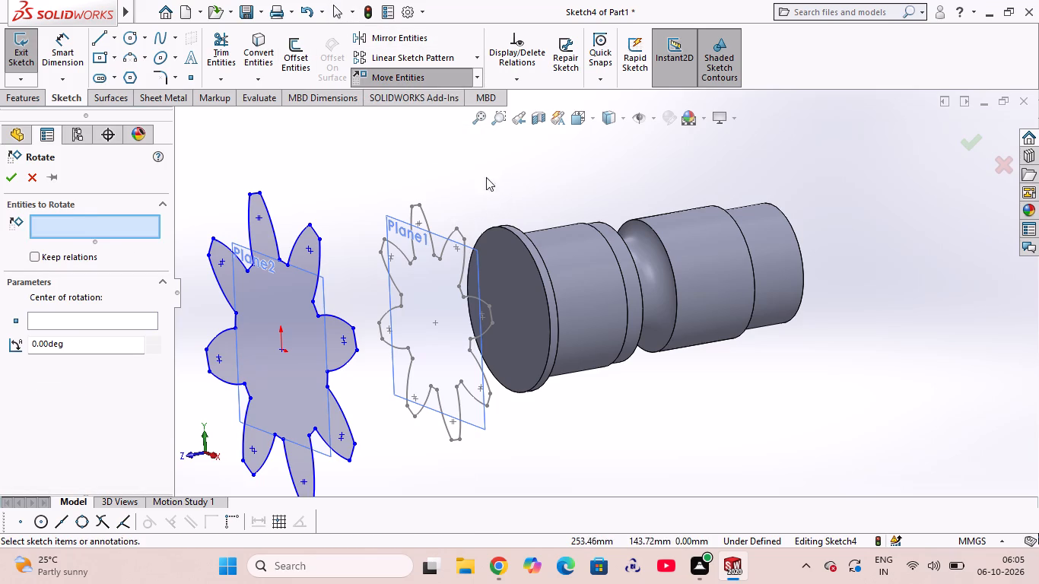
{"action": "left_click_drag", "start_coordinate": [486, 177], "coordinate": [359, 440]}
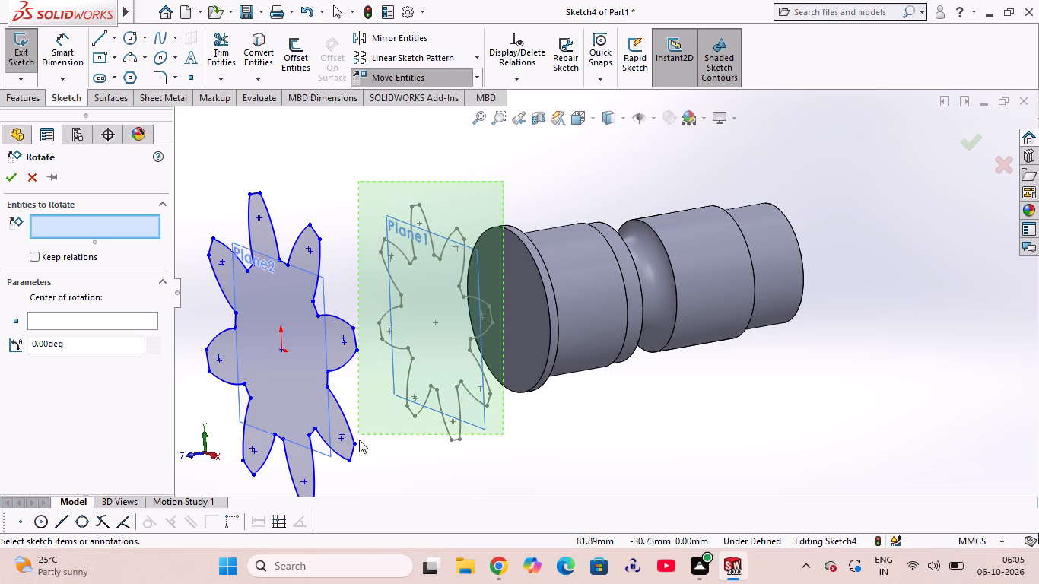
{"action": "left_click_drag", "start_coordinate": [359, 440], "coordinate": [370, 461]}
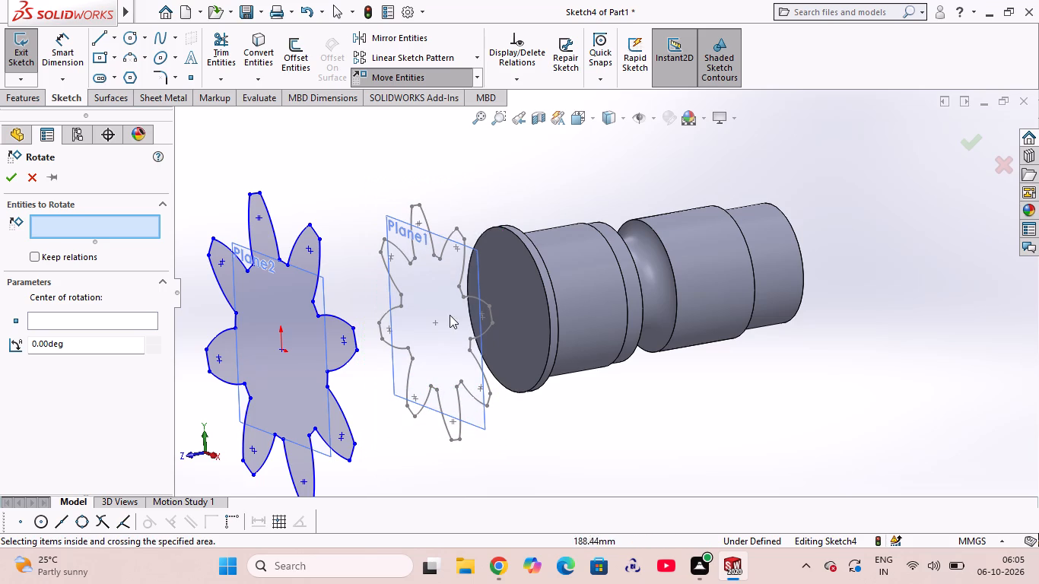
{"action": "left_click", "coordinate": [73, 318]}
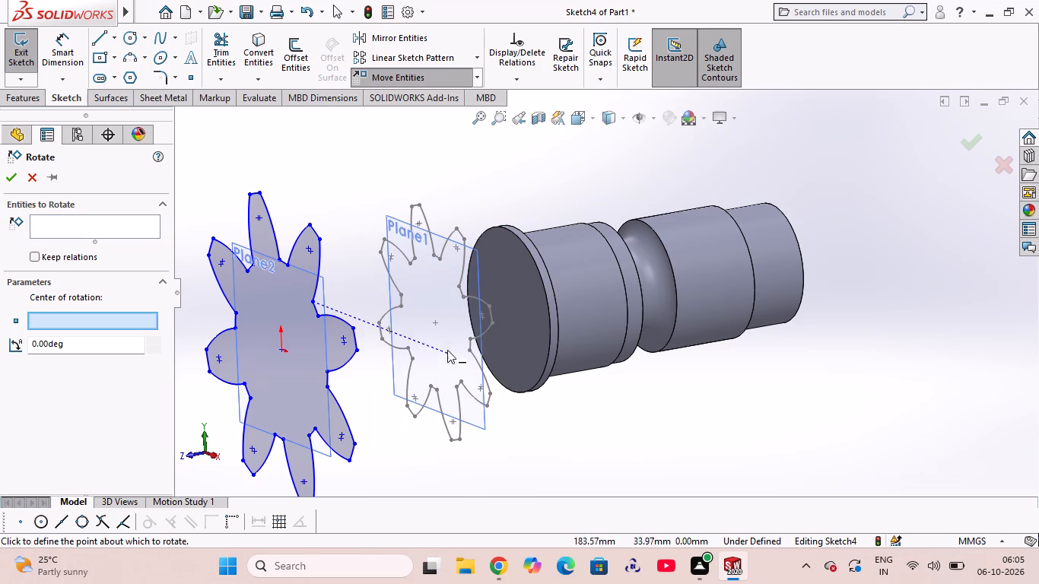
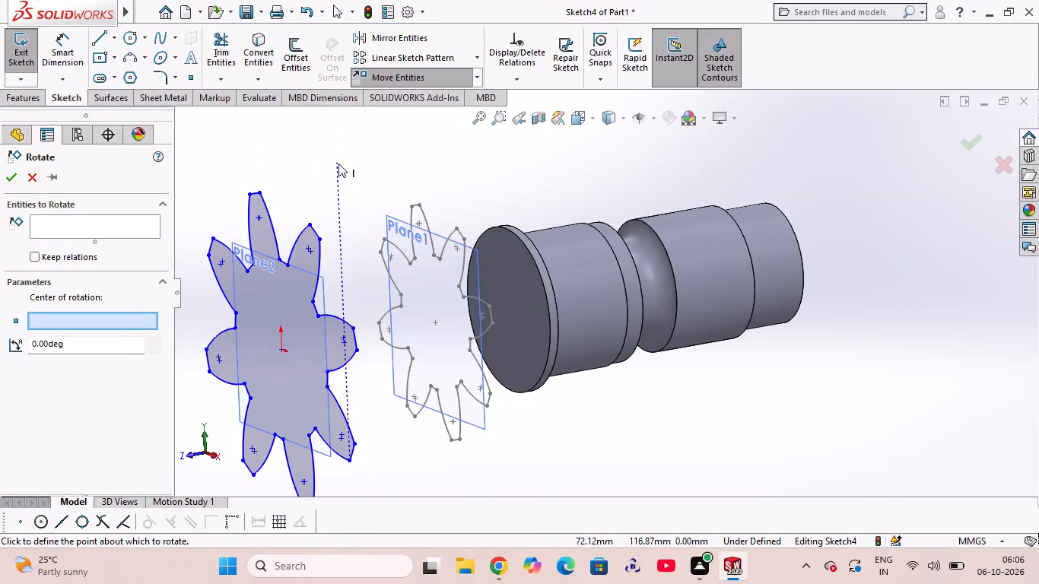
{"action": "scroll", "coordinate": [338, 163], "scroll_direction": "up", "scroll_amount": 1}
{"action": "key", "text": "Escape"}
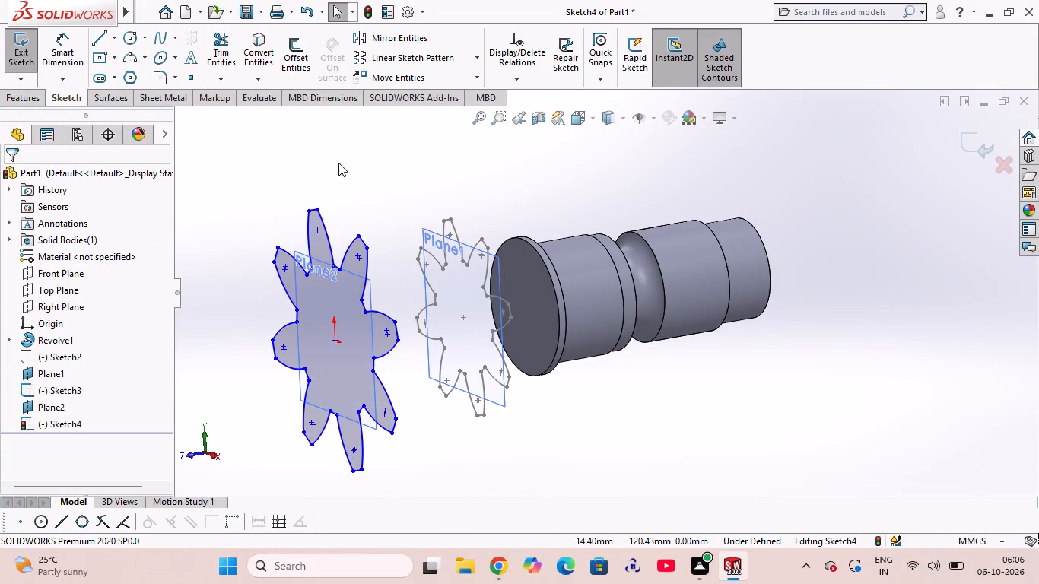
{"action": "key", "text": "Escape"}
Examine from several angles how the gear profiles on the two offset planes line up with each other and the revolved body.
{"action": "scroll", "coordinate": [338, 163], "scroll_direction": "up", "scroll_amount": 1}
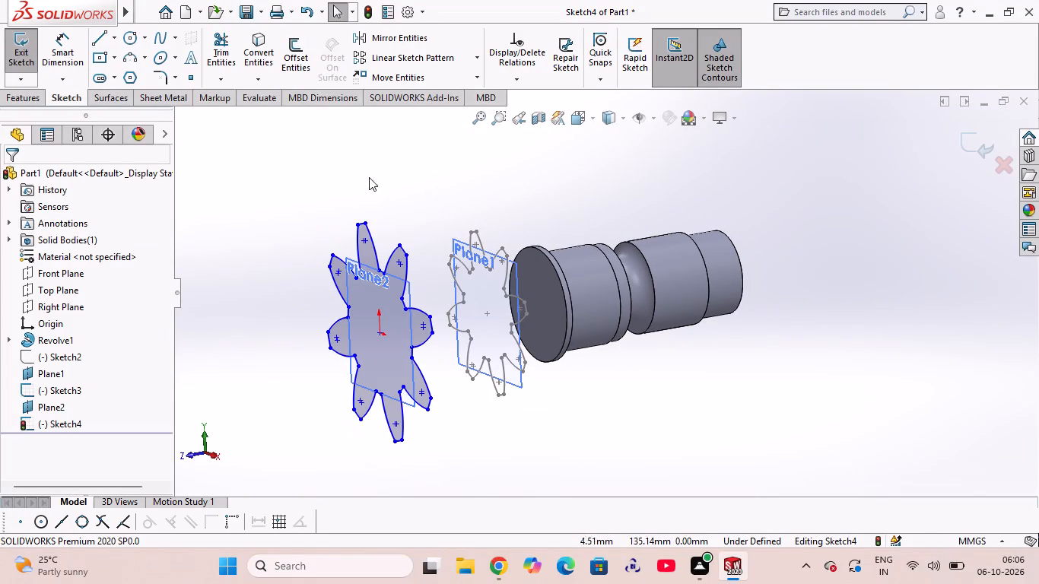
{"action": "middle_click_drag", "start_coordinate": [271, 237], "coordinate": [335, 256]}
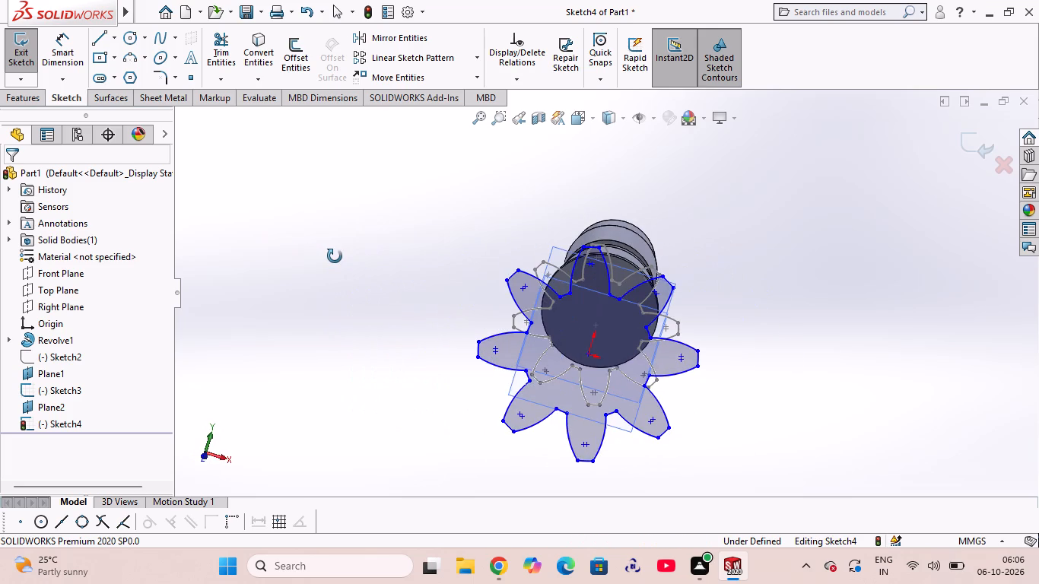
{"action": "middle_click_drag", "start_coordinate": [335, 256], "coordinate": [347, 230]}
{"action": "middle_click", "coordinate": [294, 232]}
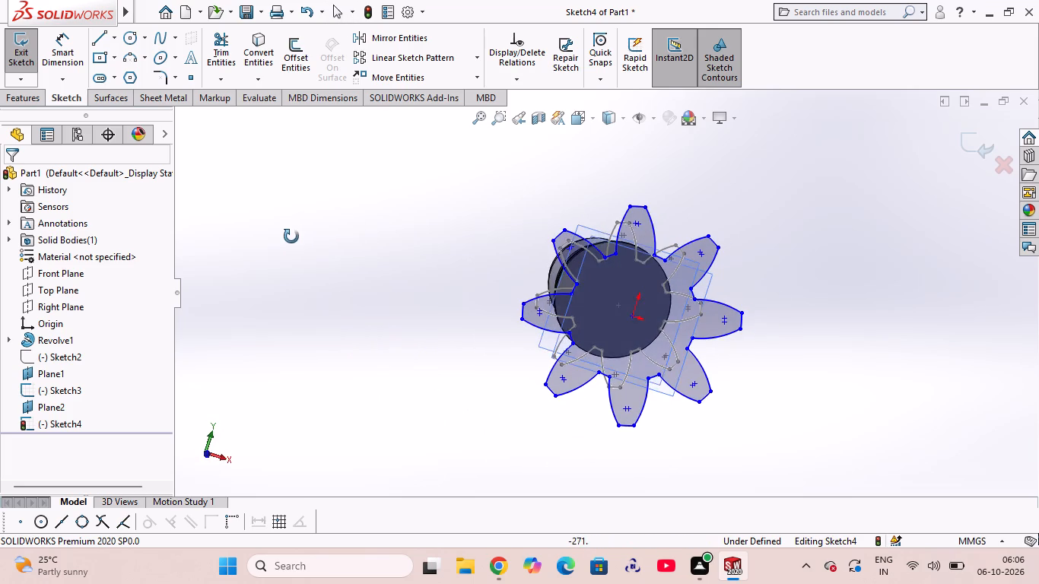
{"action": "middle_click_drag", "start_coordinate": [796, 262], "coordinate": [767, 268]}
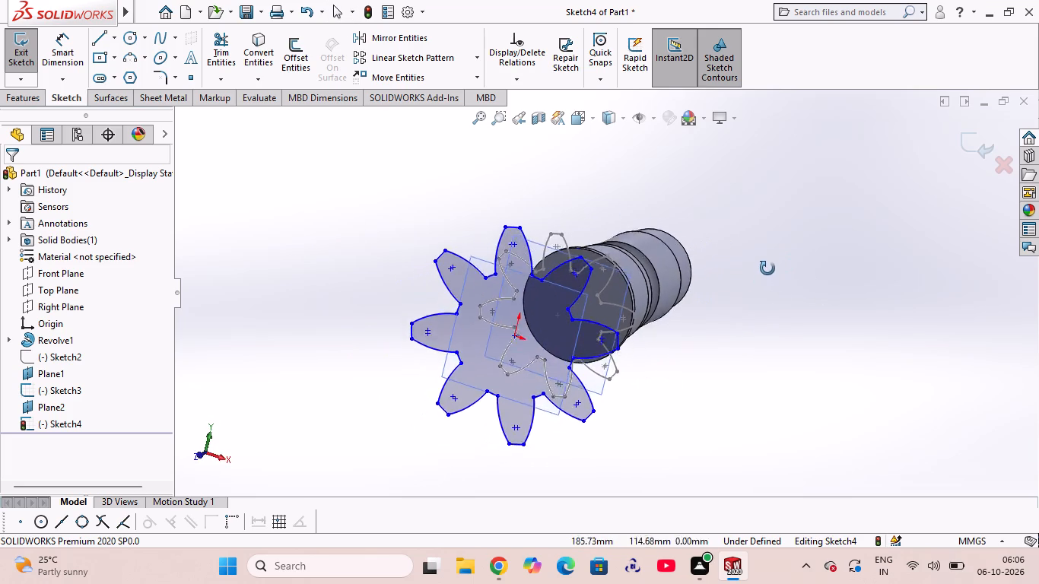
{"action": "middle_click_drag", "start_coordinate": [767, 268], "coordinate": [573, 211]}
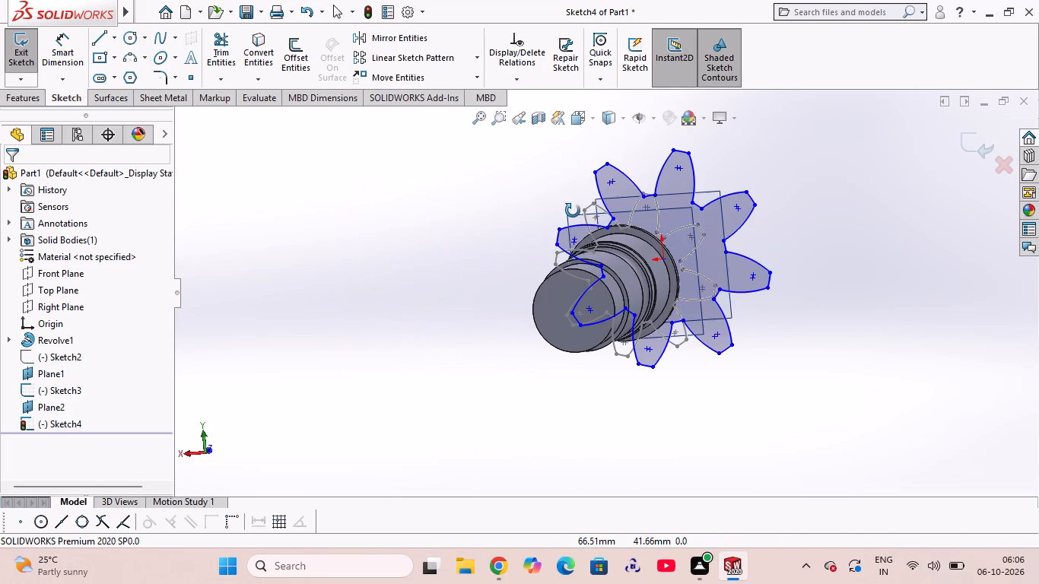
{"action": "middle_click_drag", "start_coordinate": [573, 211], "coordinate": [798, 332]}
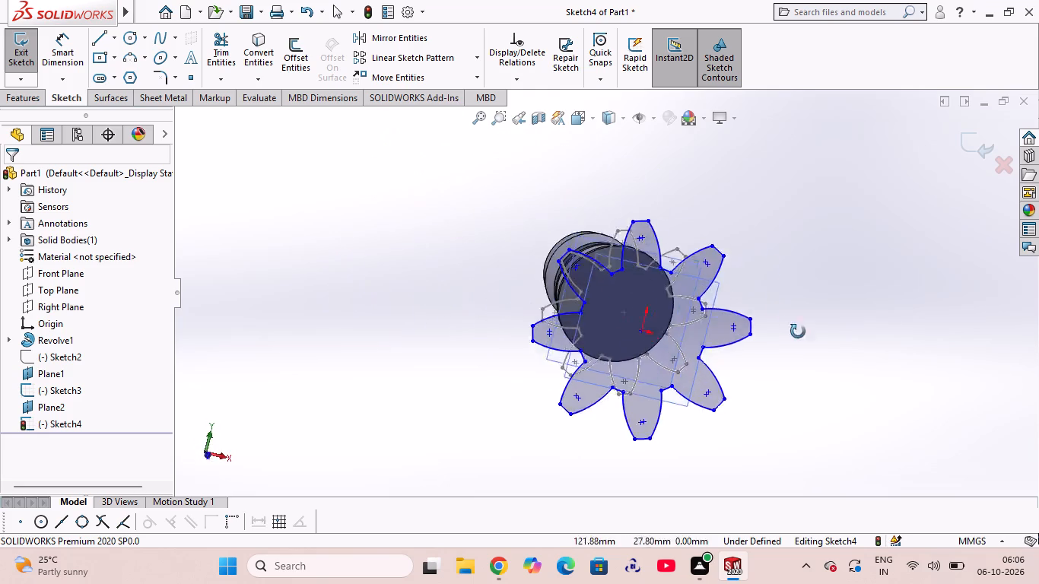
{"action": "middle_click_drag", "start_coordinate": [798, 332], "coordinate": [805, 275]}
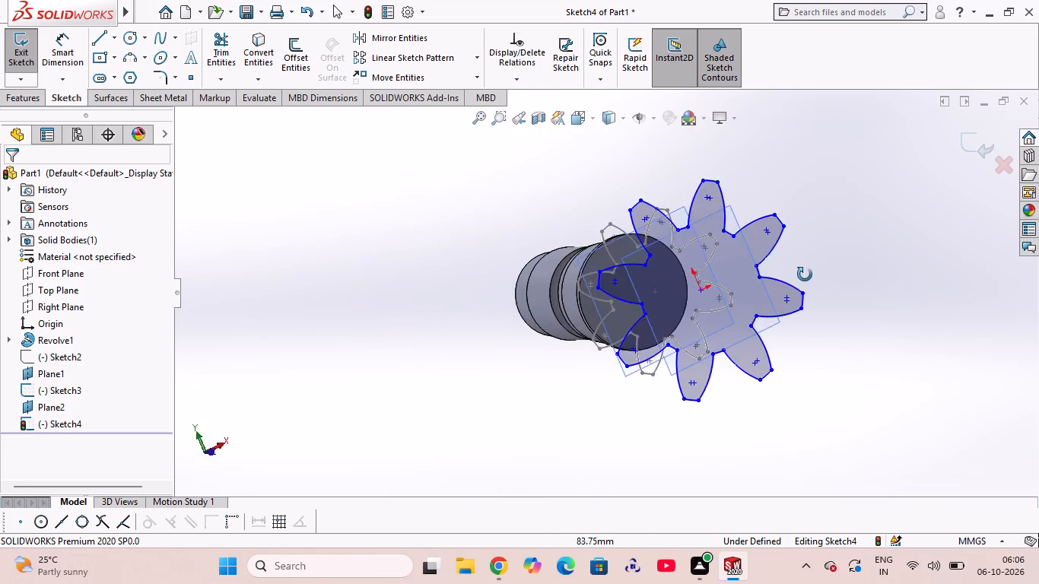
{"action": "middle_click_drag", "start_coordinate": [805, 275], "coordinate": [806, 288]}
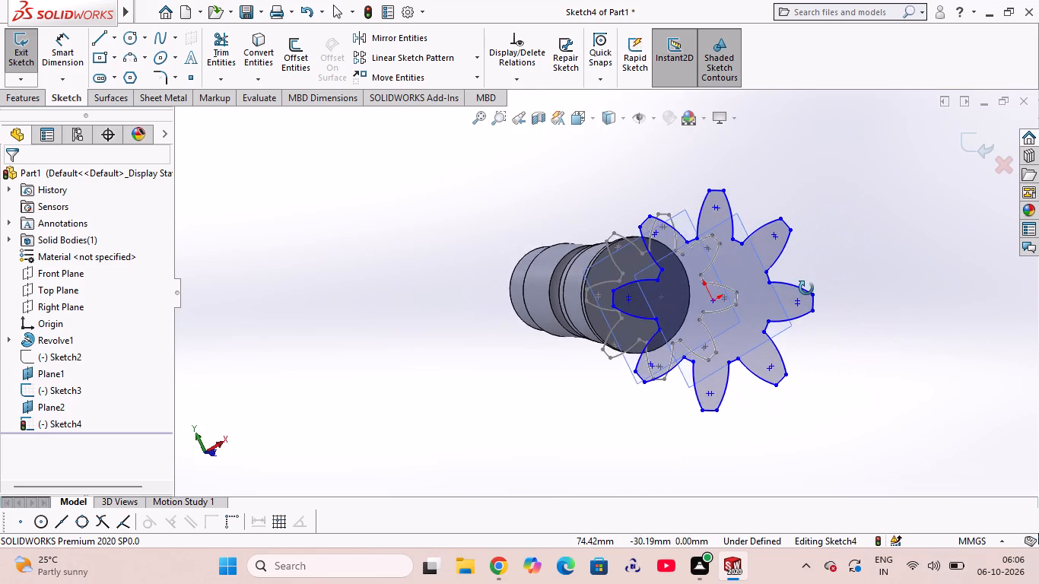
{"action": "middle_click_drag", "start_coordinate": [806, 288], "coordinate": [792, 285]}
{"action": "middle_click_drag", "start_coordinate": [671, 262], "coordinate": [565, 287]}
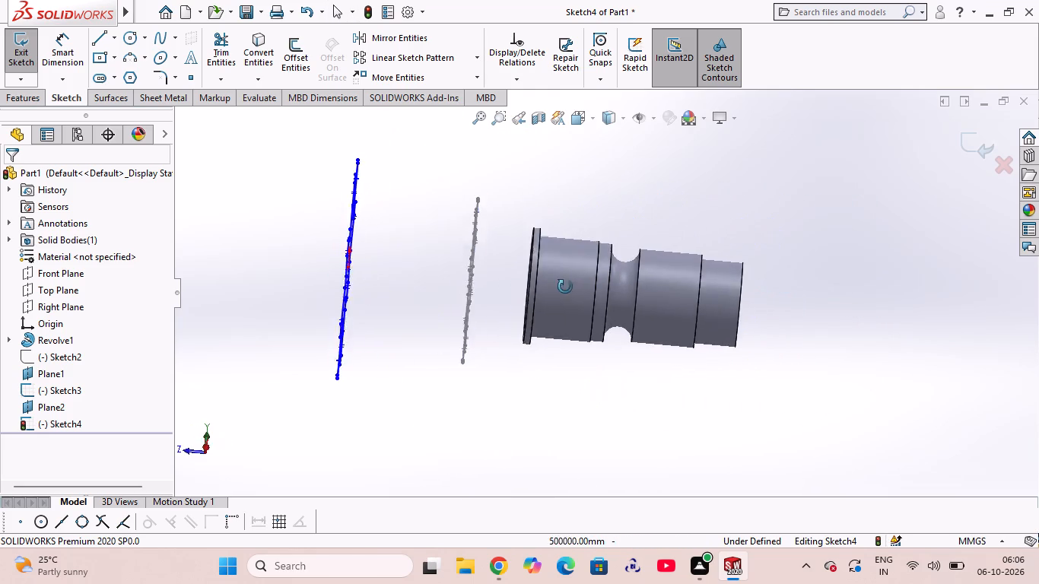
{"action": "middle_click_drag", "start_coordinate": [565, 287], "coordinate": [783, 403]}
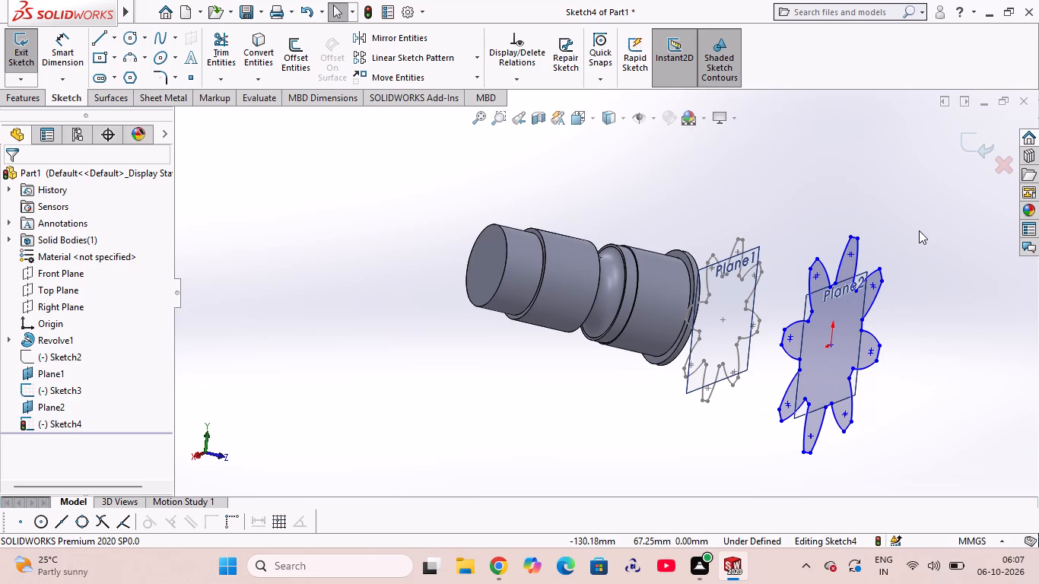
{"action": "middle_click_drag", "start_coordinate": [919, 230], "coordinate": [847, 245]}
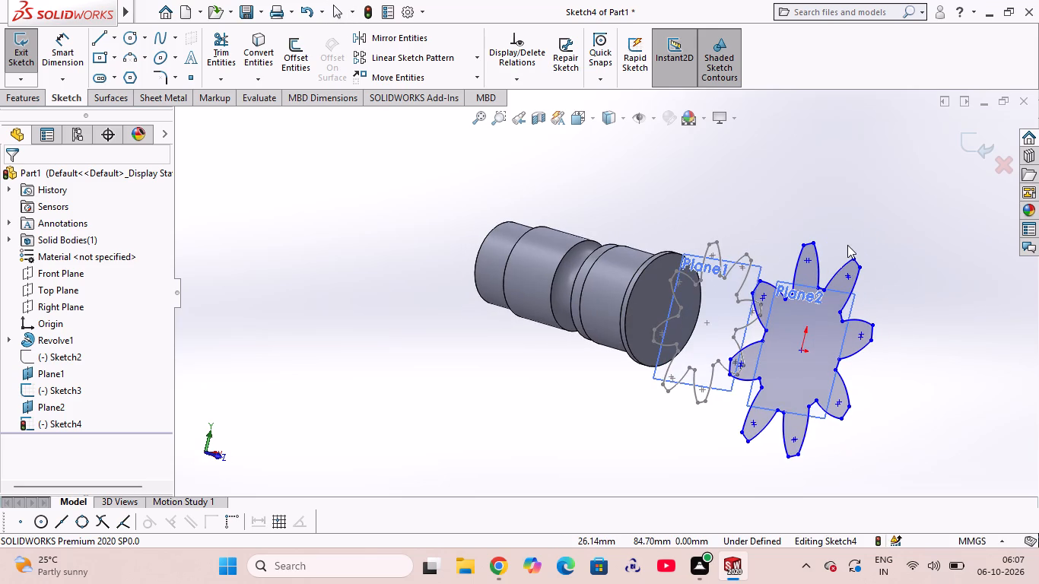
{"action": "middle_click_drag", "start_coordinate": [882, 224], "coordinate": [755, 217]}
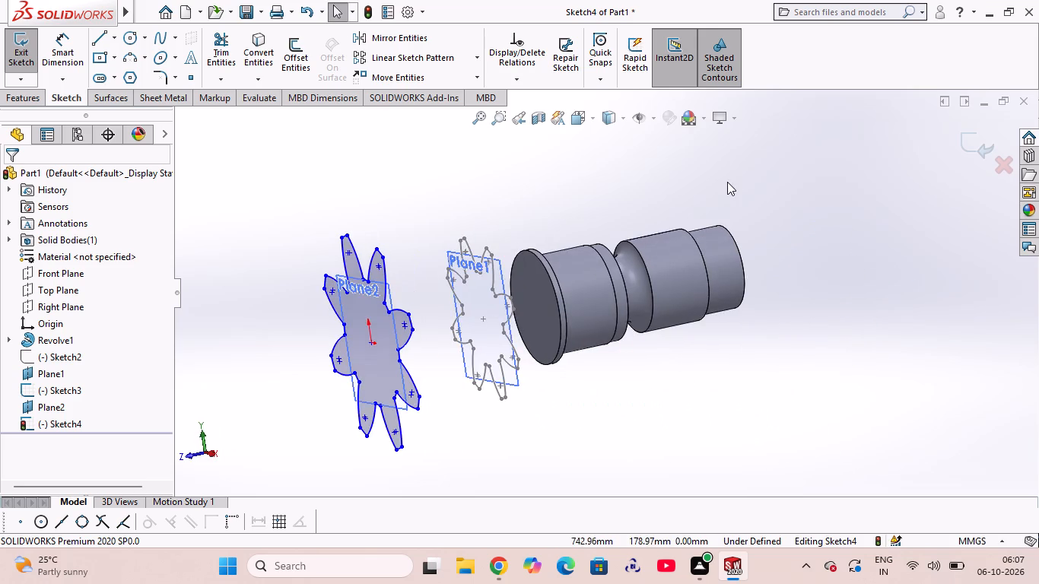
{"action": "middle_click_drag", "start_coordinate": [727, 182], "coordinate": [758, 165]}
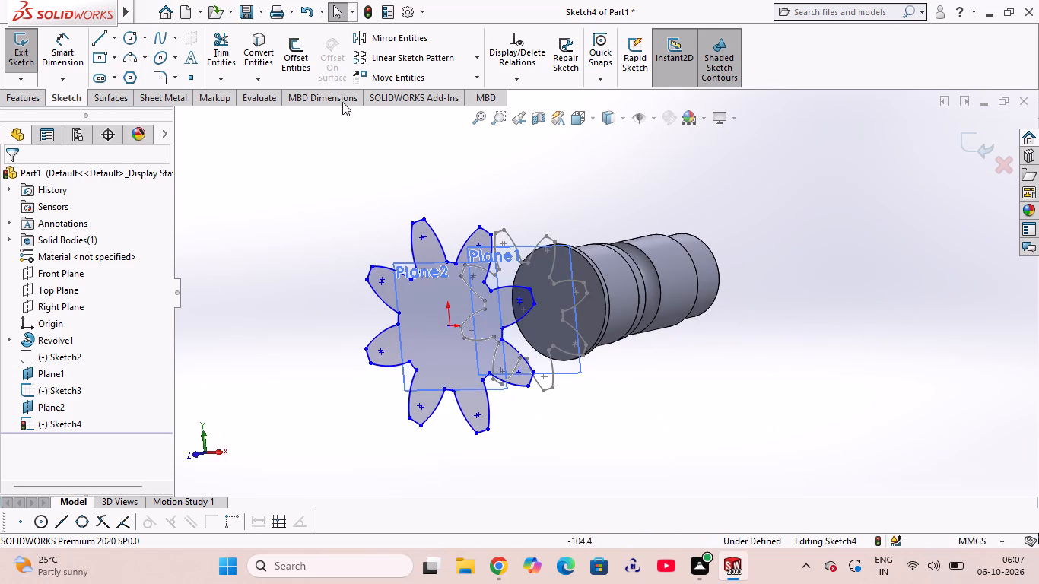
Rotate the entire gear profile on the 95 mm offset plane by 30 degrees about the sketch origin.
{"action": "left_click", "coordinate": [481, 79]}
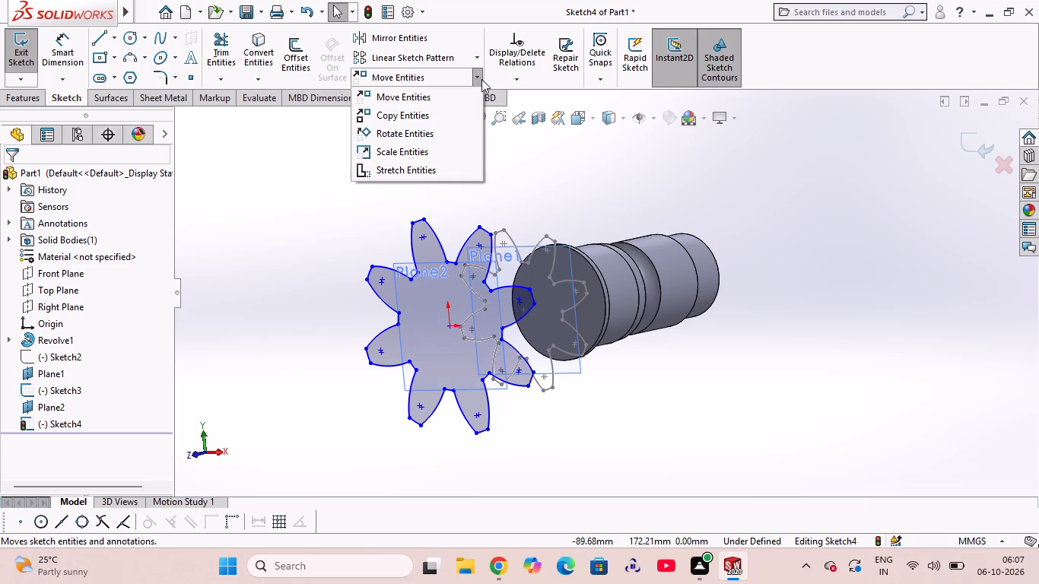
{"action": "left_click", "coordinate": [437, 129]}
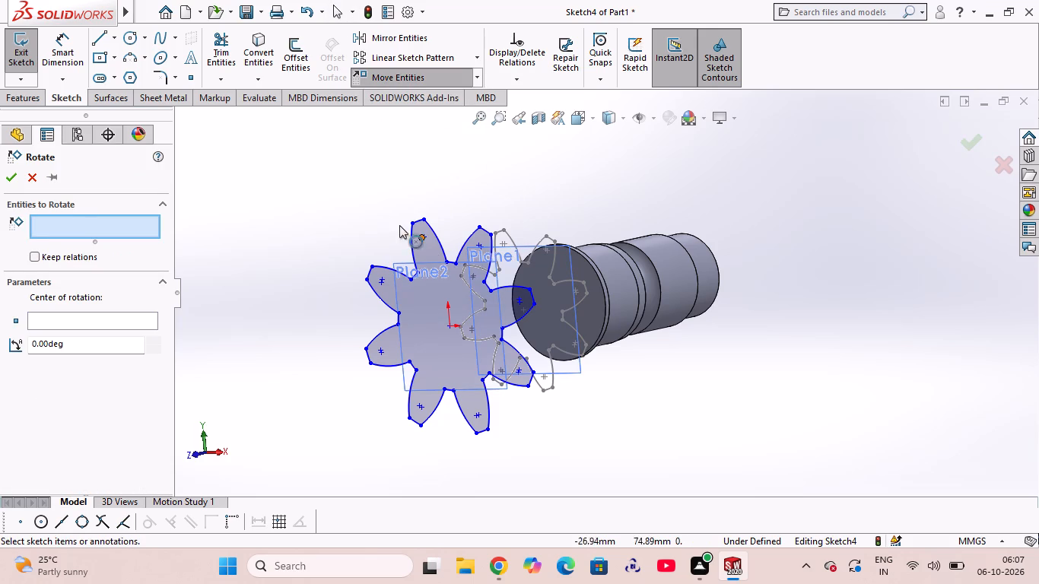
{"action": "left_click_drag", "start_coordinate": [345, 171], "coordinate": [545, 466]}
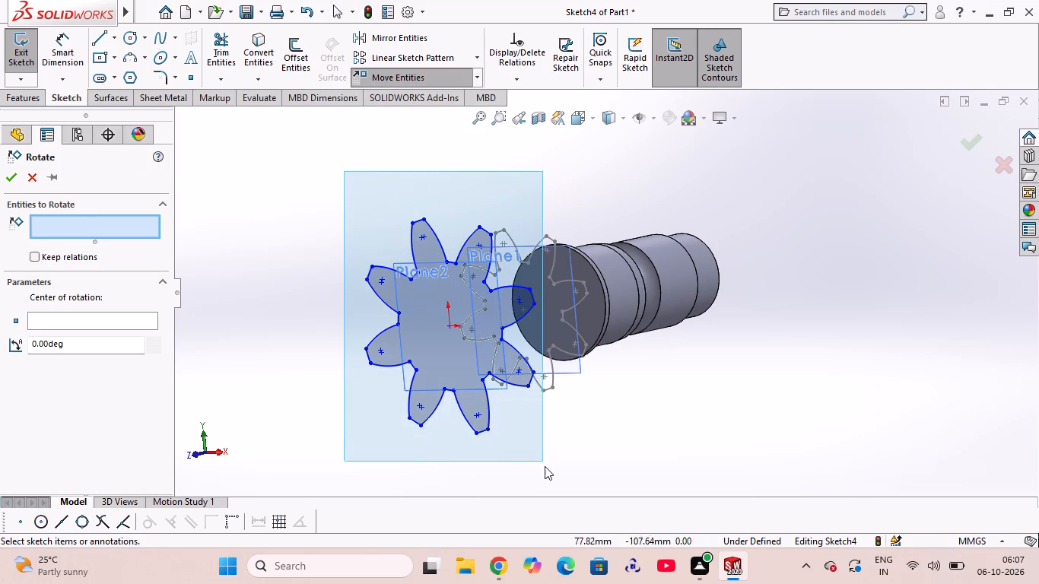
{"action": "left_click_drag", "start_coordinate": [545, 466], "coordinate": [548, 487]}
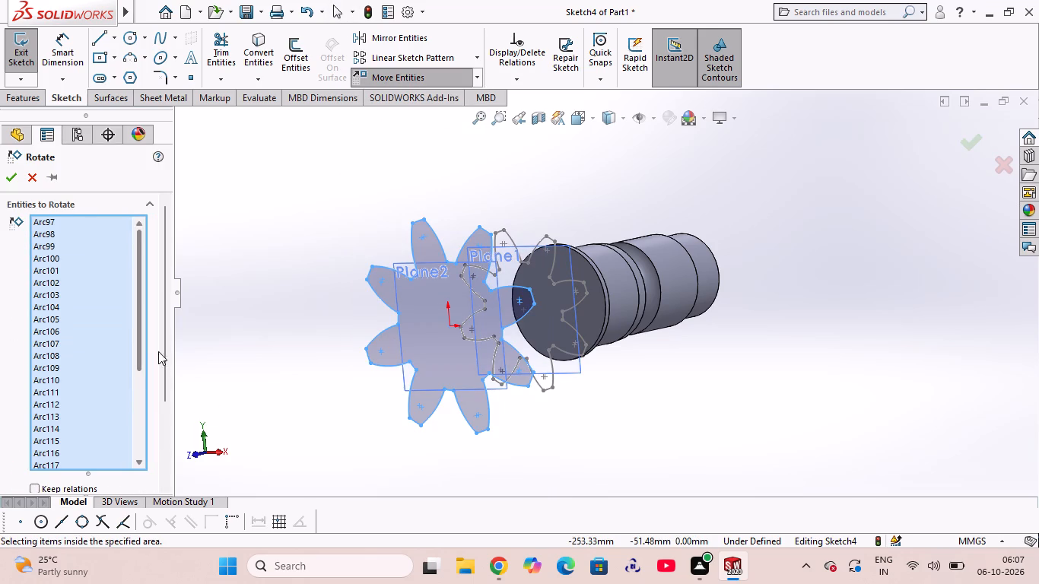
{"action": "left_click_drag", "start_coordinate": [166, 368], "coordinate": [141, 466]}
{"action": "left_click", "coordinate": [68, 431]}
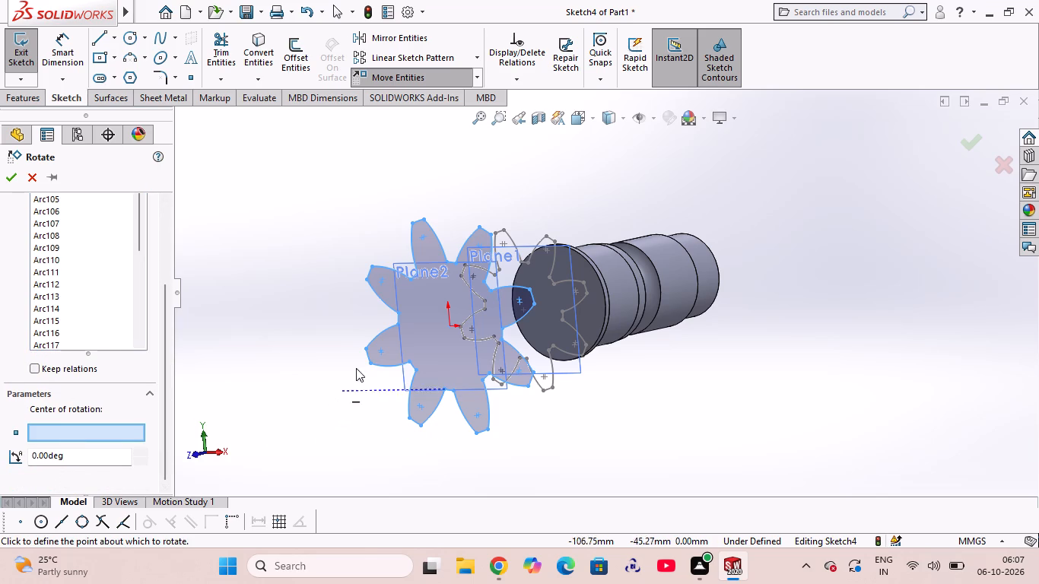
{"action": "left_click", "coordinate": [449, 324]}
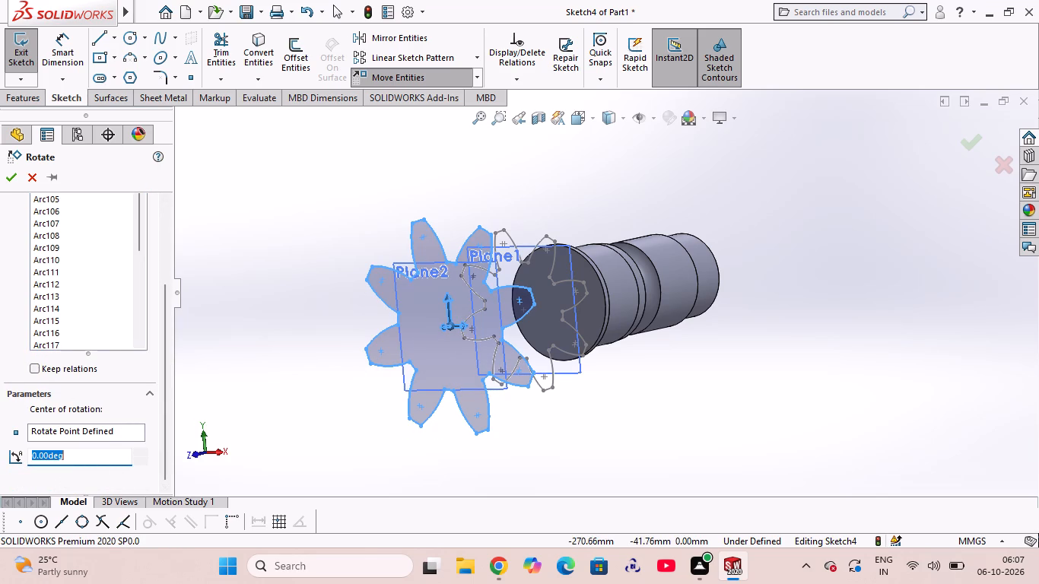
{"action": "type", "text": "30"}
{"action": "key", "text": "Return"}
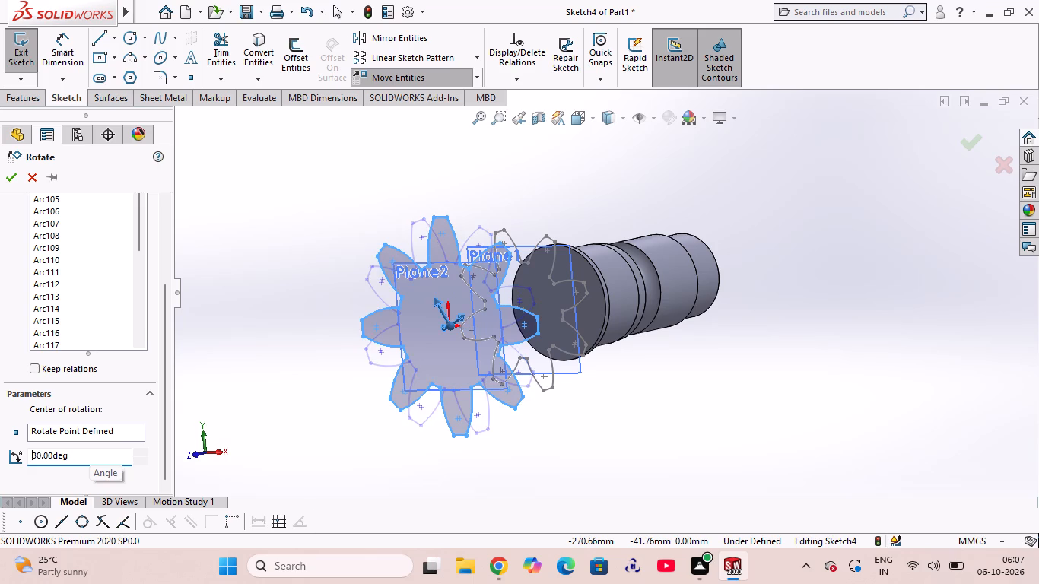
{"action": "left_click", "coordinate": [8, 168]}
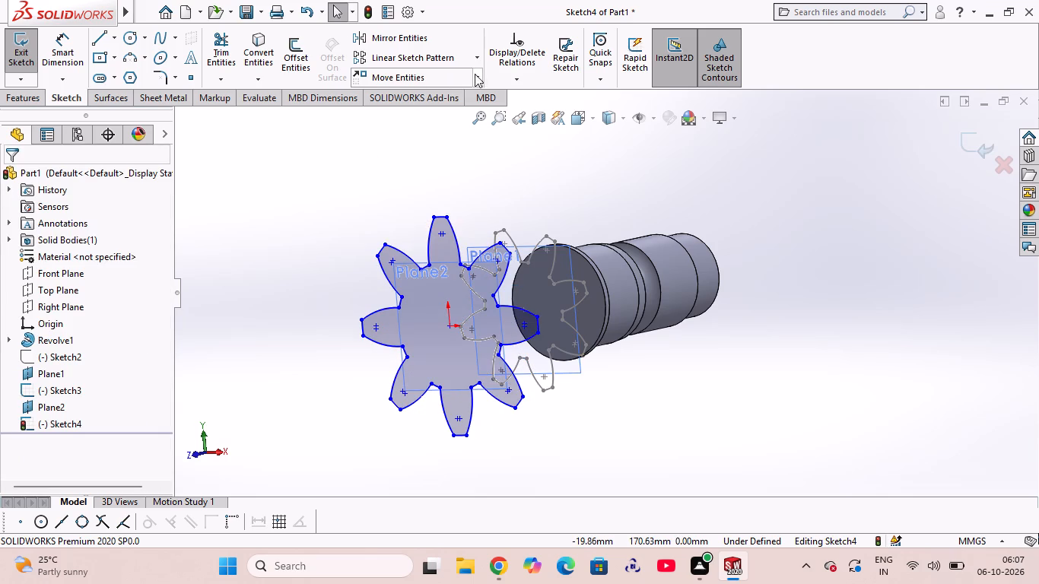
Scale the entire gear profile on the 95 mm offset plane by a factor of 0.5 about the sketch origin, without keeping a copy.
{"action": "left_click", "coordinate": [476, 74]}
{"action": "left_click", "coordinate": [431, 153]}
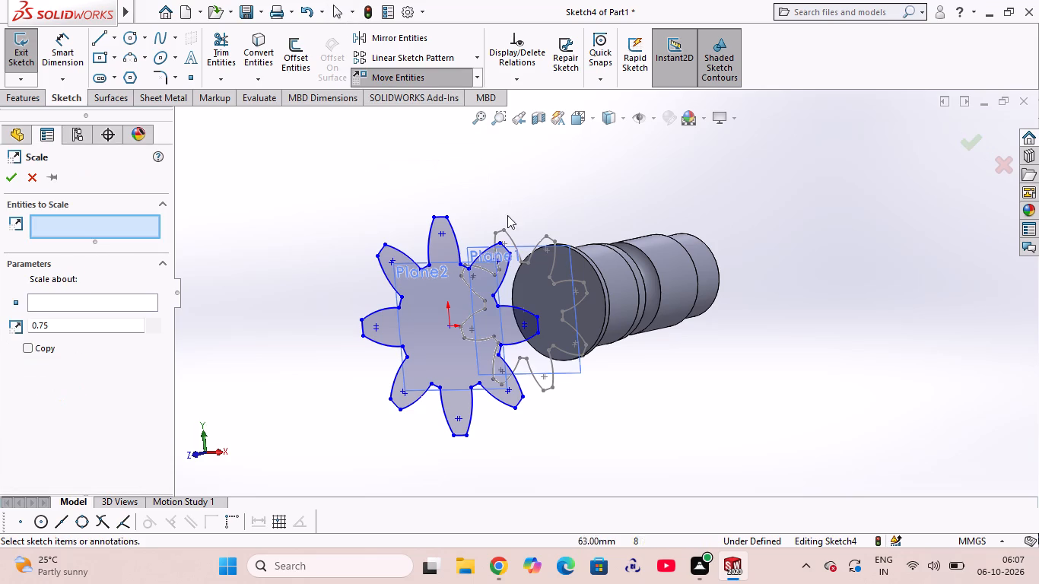
{"action": "left_click_drag", "start_coordinate": [324, 166], "coordinate": [523, 388]}
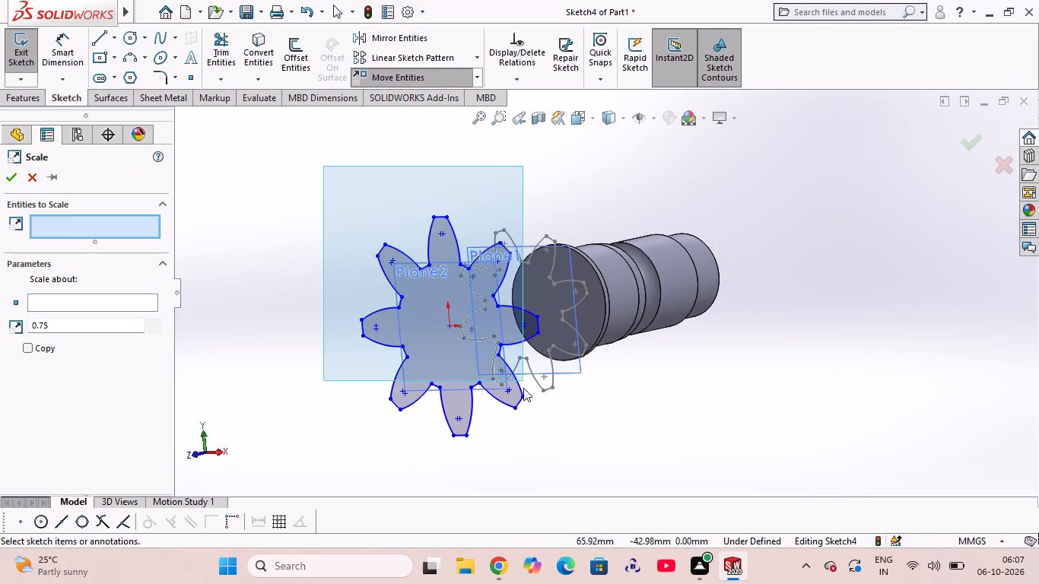
{"action": "left_click_drag", "start_coordinate": [523, 388], "coordinate": [547, 459]}
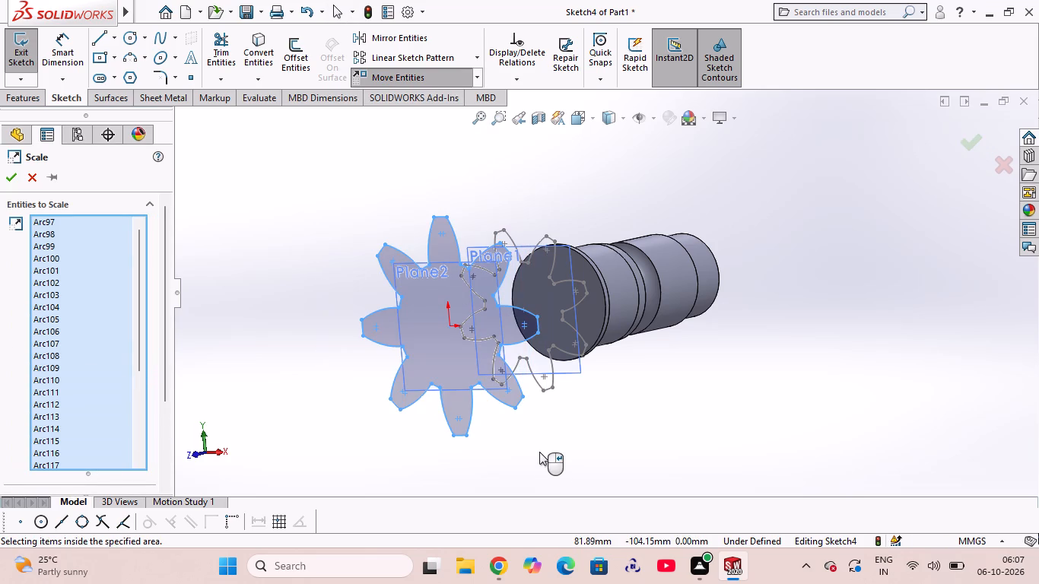
{"action": "left_click_drag", "start_coordinate": [169, 368], "coordinate": [154, 429]}
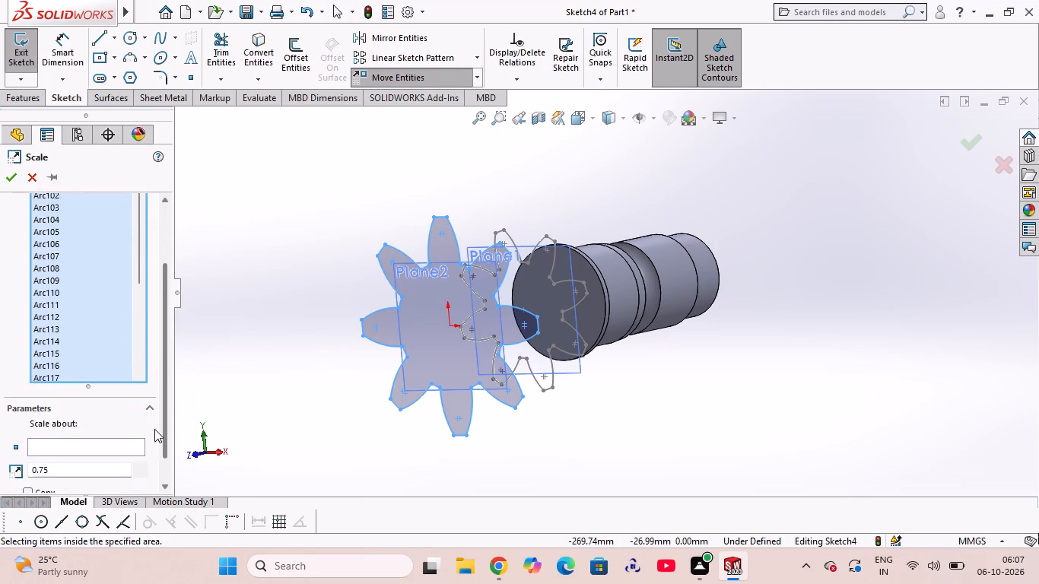
{"action": "left_click_drag", "start_coordinate": [154, 429], "coordinate": [152, 449]}
{"action": "left_click", "coordinate": [102, 408]}
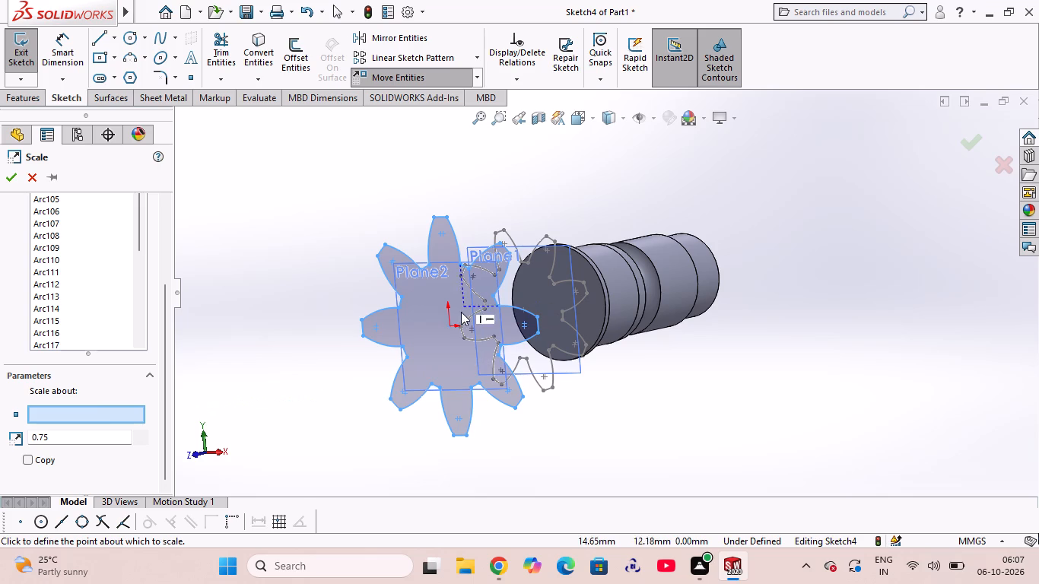
{"action": "left_click", "coordinate": [448, 324]}
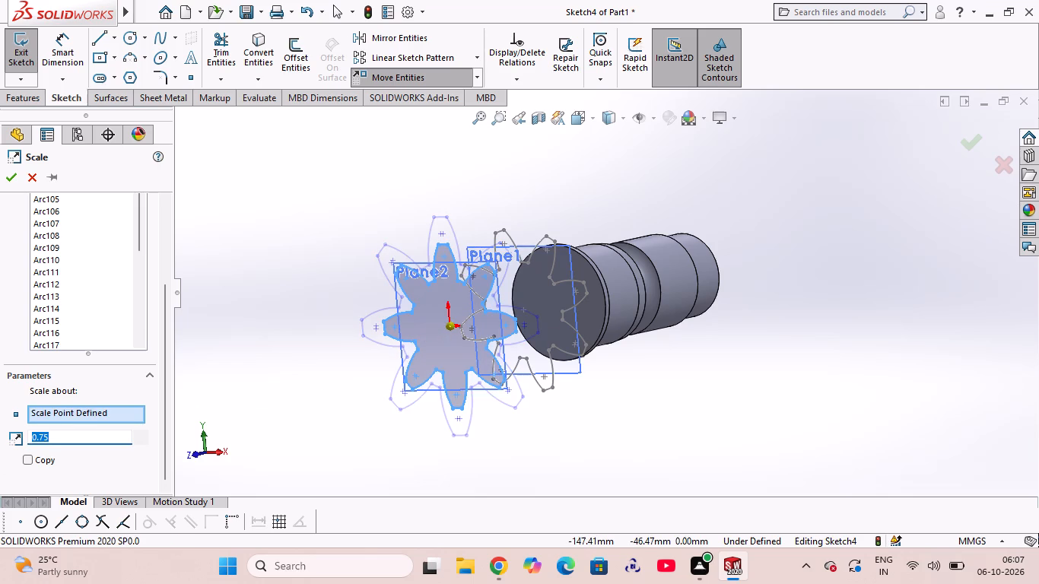
{"action": "type", "text": "0.5"}
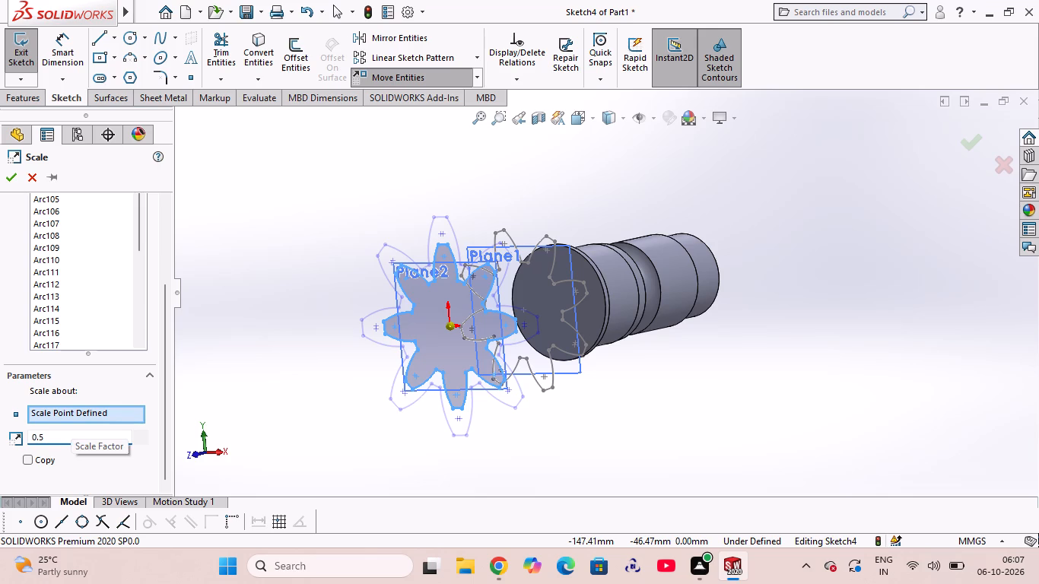
{"action": "key", "text": "Return"}
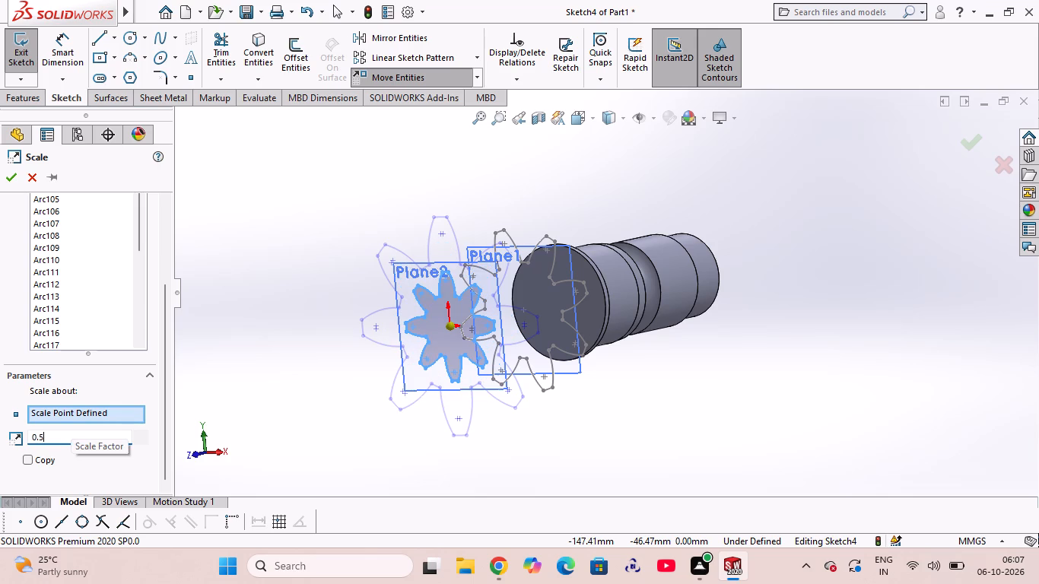
{"action": "left_click", "coordinate": [11, 179]}
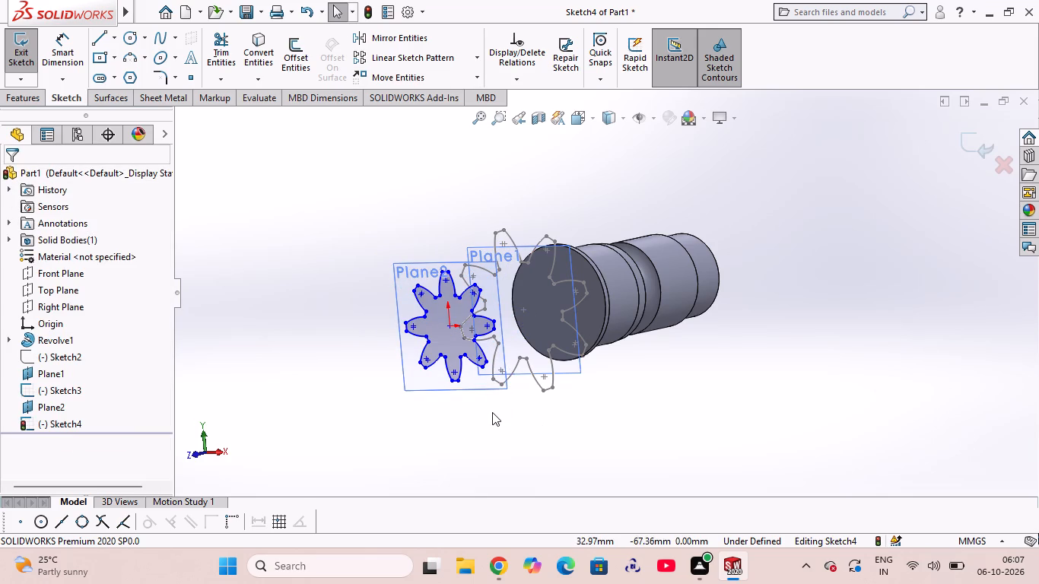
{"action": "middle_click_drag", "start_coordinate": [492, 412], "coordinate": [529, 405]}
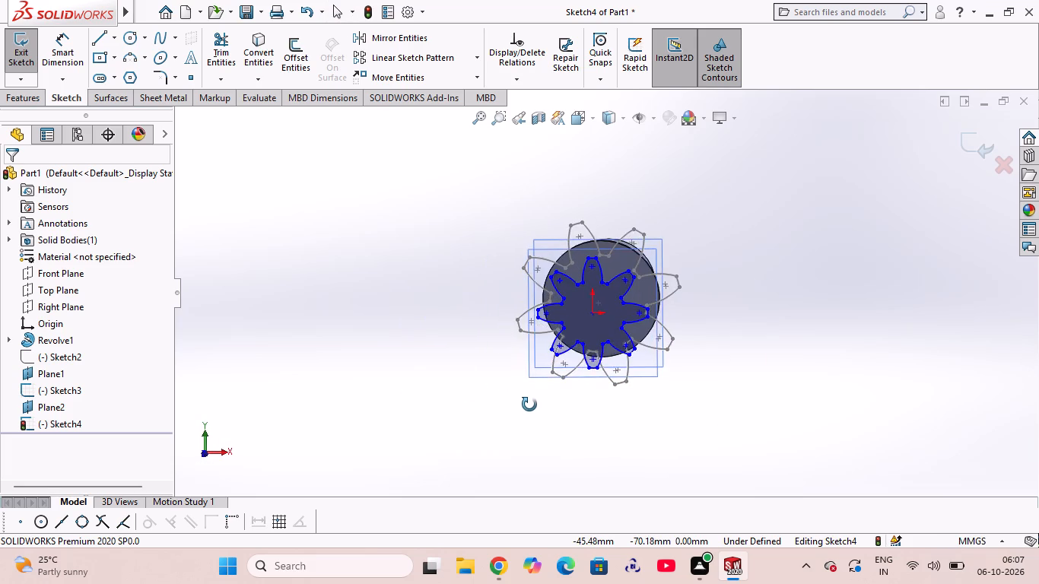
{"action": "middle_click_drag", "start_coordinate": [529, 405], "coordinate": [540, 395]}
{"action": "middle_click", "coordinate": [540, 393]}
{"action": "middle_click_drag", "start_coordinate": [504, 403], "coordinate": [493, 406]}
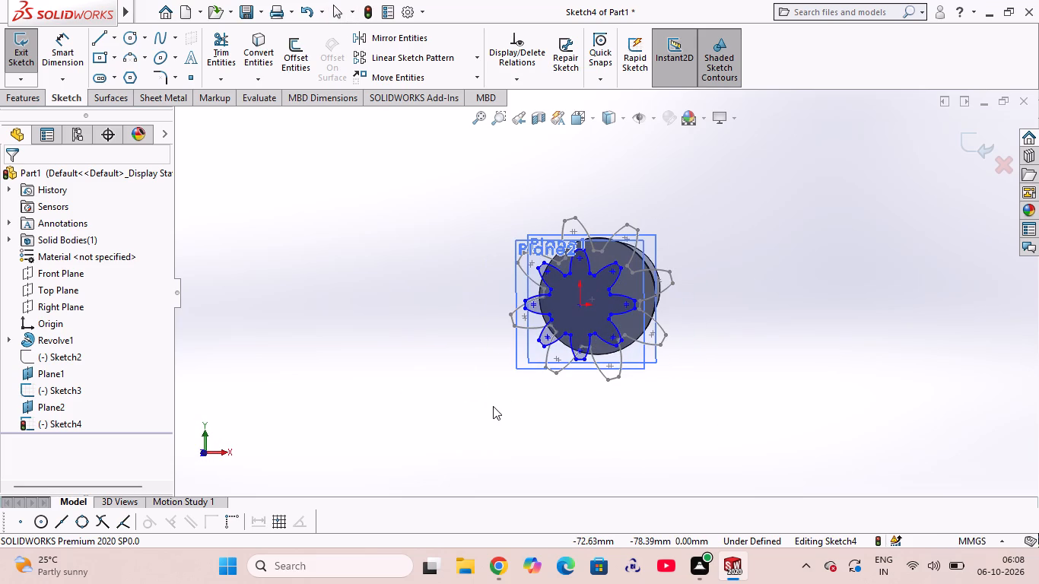
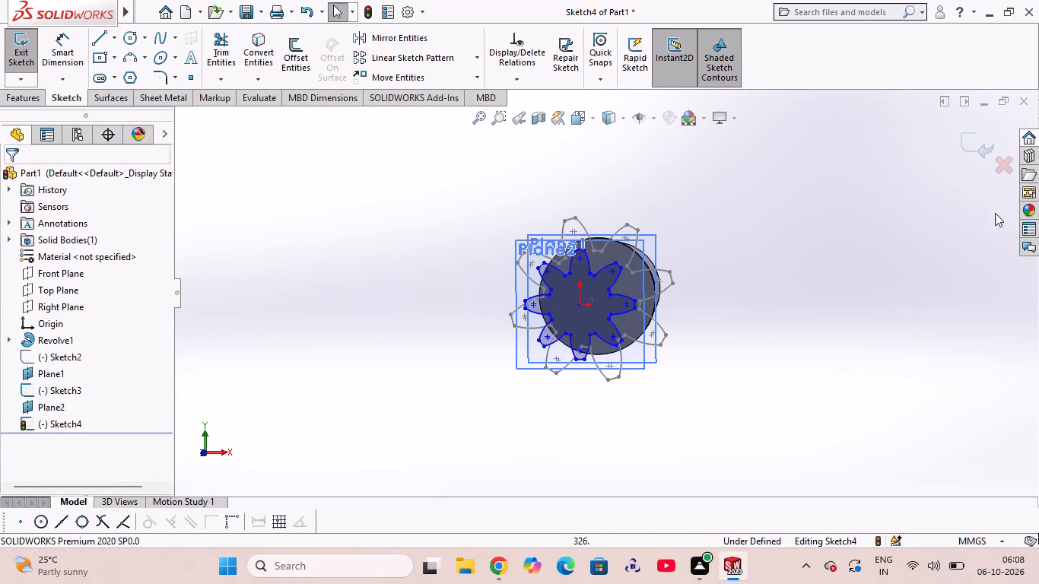
Show the hidden original gear profile sketch, Sketch2, on the end face of the revolved body.
{"action": "scroll", "coordinate": [977, 198], "scroll_direction": "up", "scroll_amount": 1}
{"action": "scroll", "coordinate": [767, 273], "scroll_direction": "up", "scroll_amount": 1}
{"action": "middle_click_drag", "start_coordinate": [767, 273], "coordinate": [684, 280]}
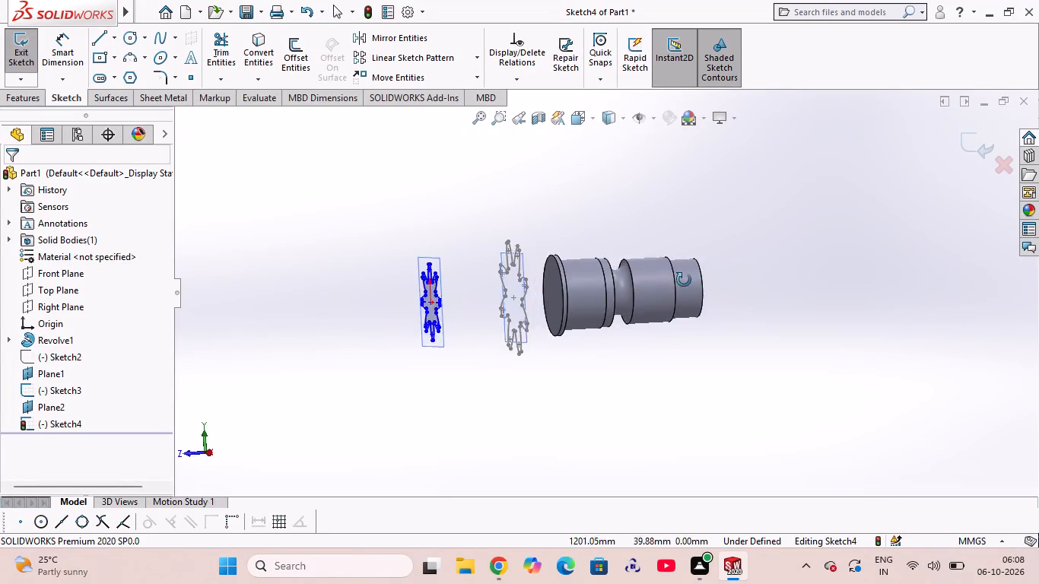
{"action": "middle_click_drag", "start_coordinate": [684, 280], "coordinate": [682, 294]}
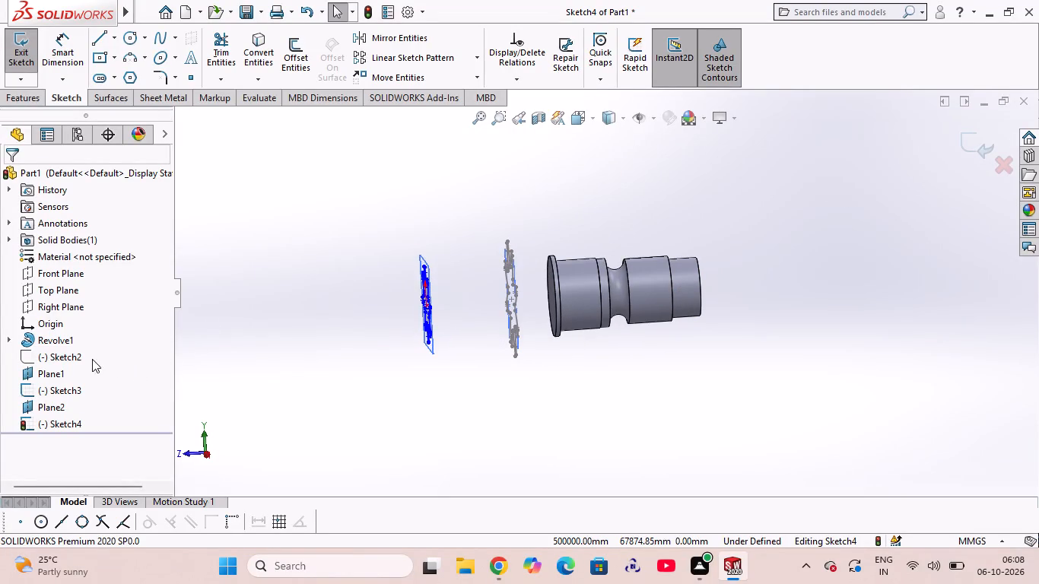
{"action": "left_click", "coordinate": [56, 356]}
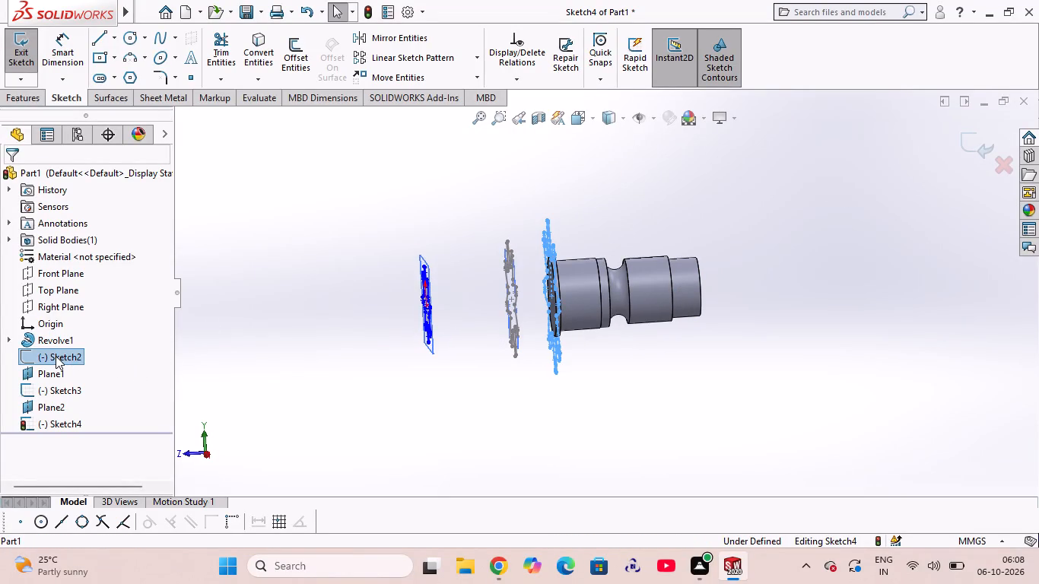
{"action": "left_click", "coordinate": [64, 341]}
{"action": "left_click", "coordinate": [466, 382]}
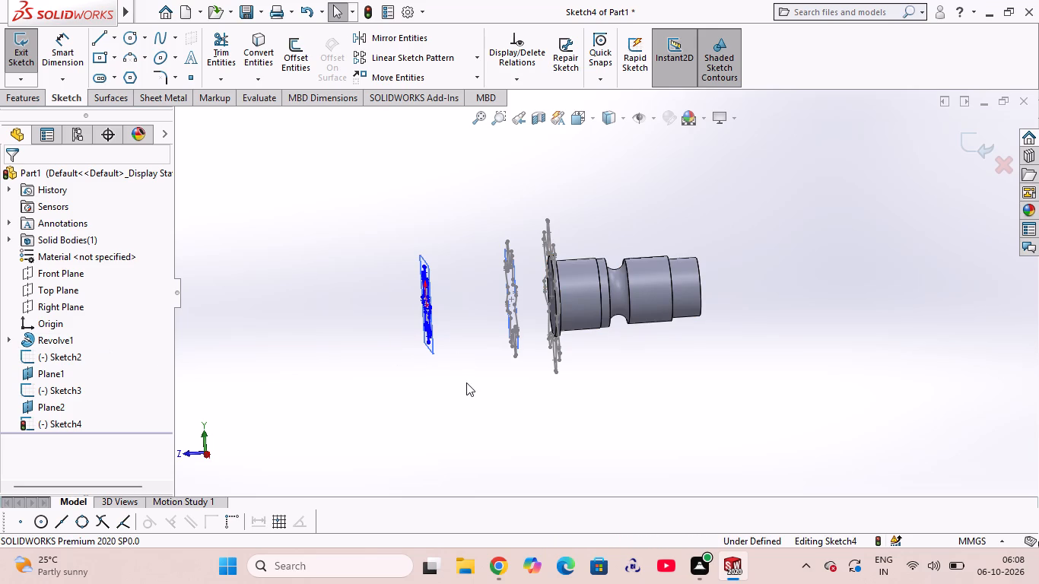
{"action": "middle_click_drag", "start_coordinate": [535, 423], "coordinate": [568, 424]}
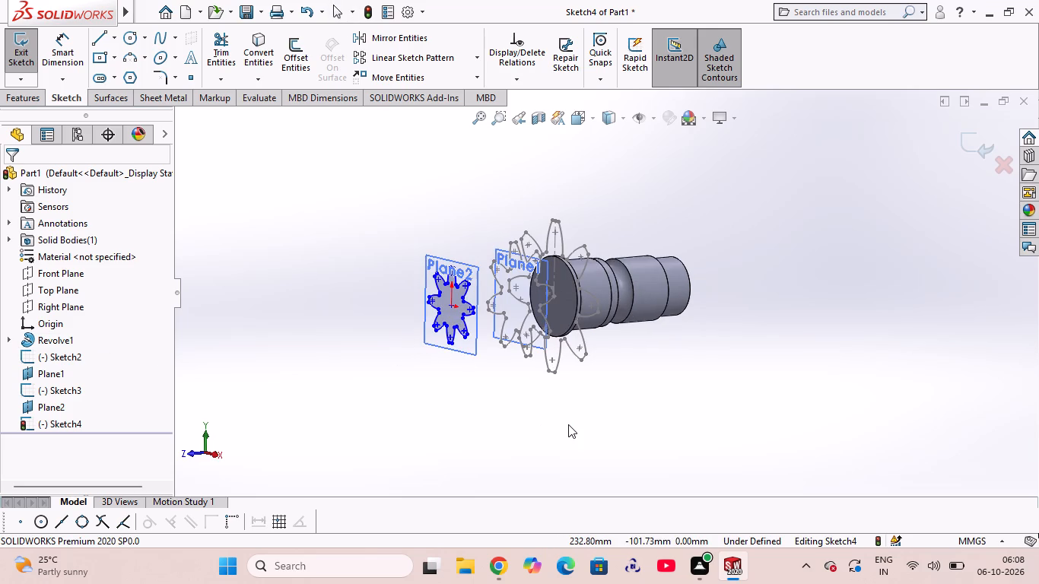
{"action": "middle_click_drag", "start_coordinate": [563, 425], "coordinate": [553, 430]}
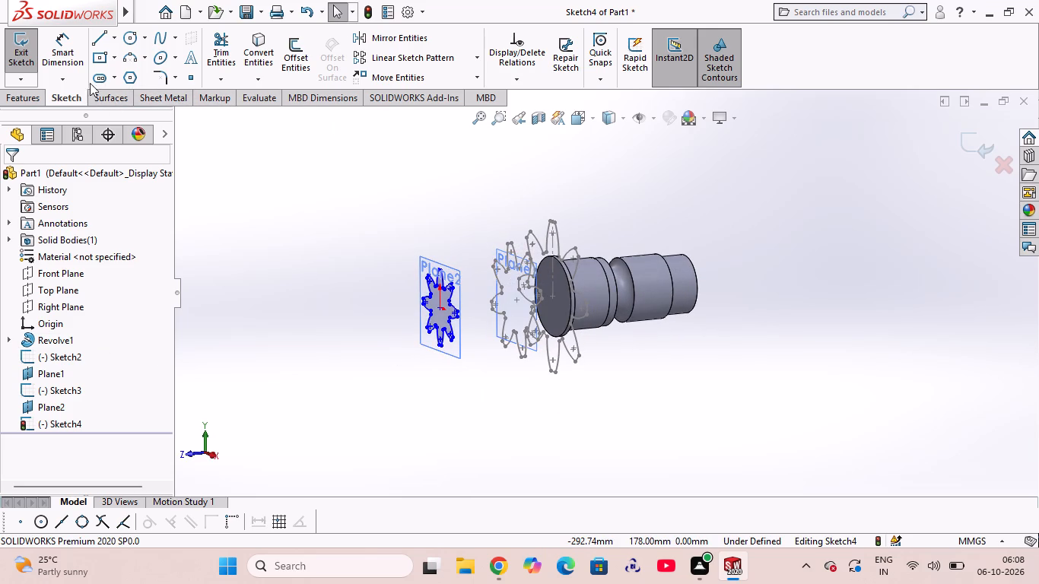
Finish editing the gear profile sketch on the 95 mm offset plane.
{"action": "left_click", "coordinate": [18, 96]}
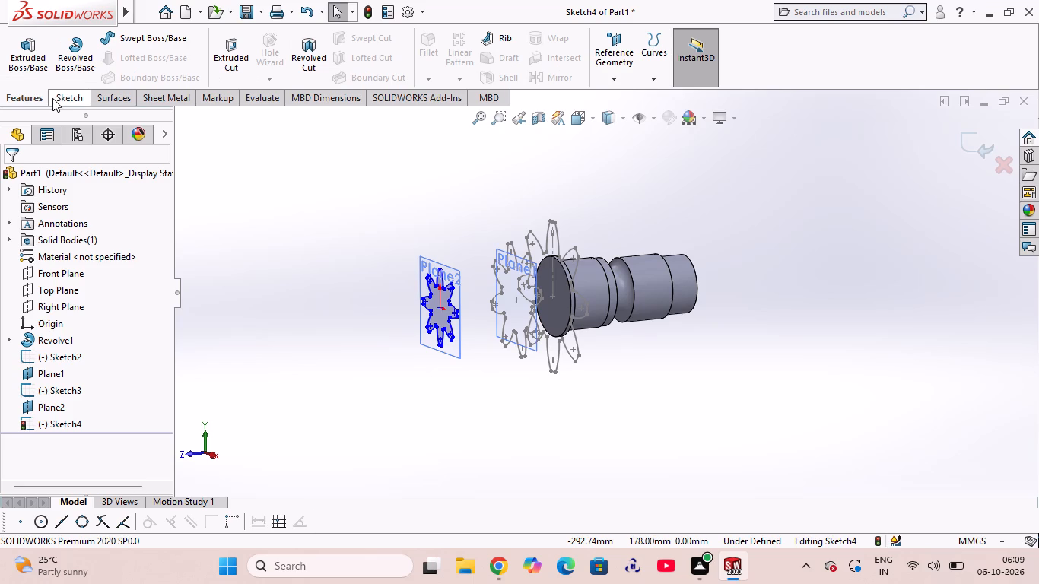
{"action": "left_click", "coordinate": [52, 98]}
{"action": "left_click", "coordinate": [21, 53]}
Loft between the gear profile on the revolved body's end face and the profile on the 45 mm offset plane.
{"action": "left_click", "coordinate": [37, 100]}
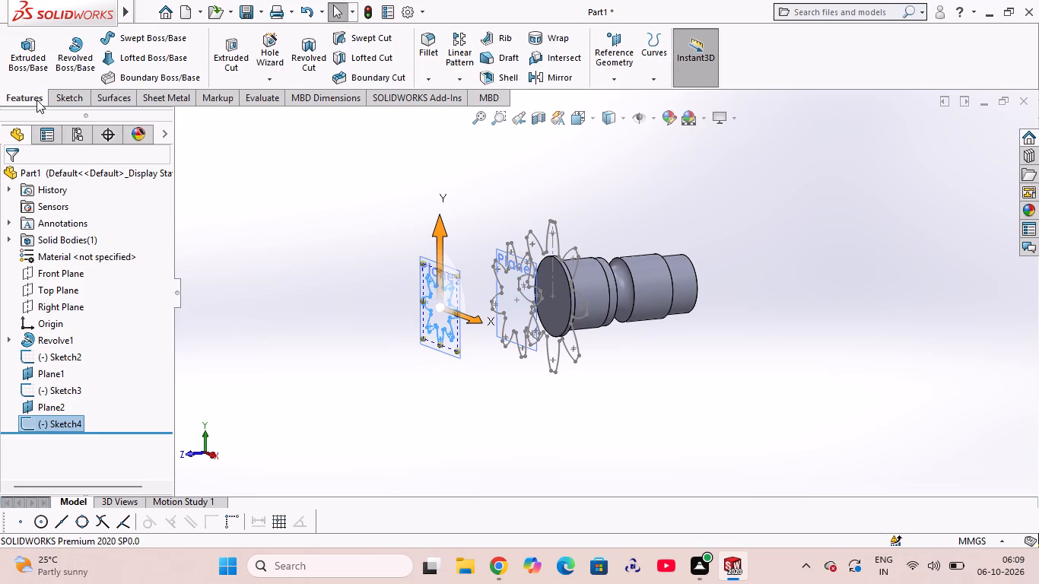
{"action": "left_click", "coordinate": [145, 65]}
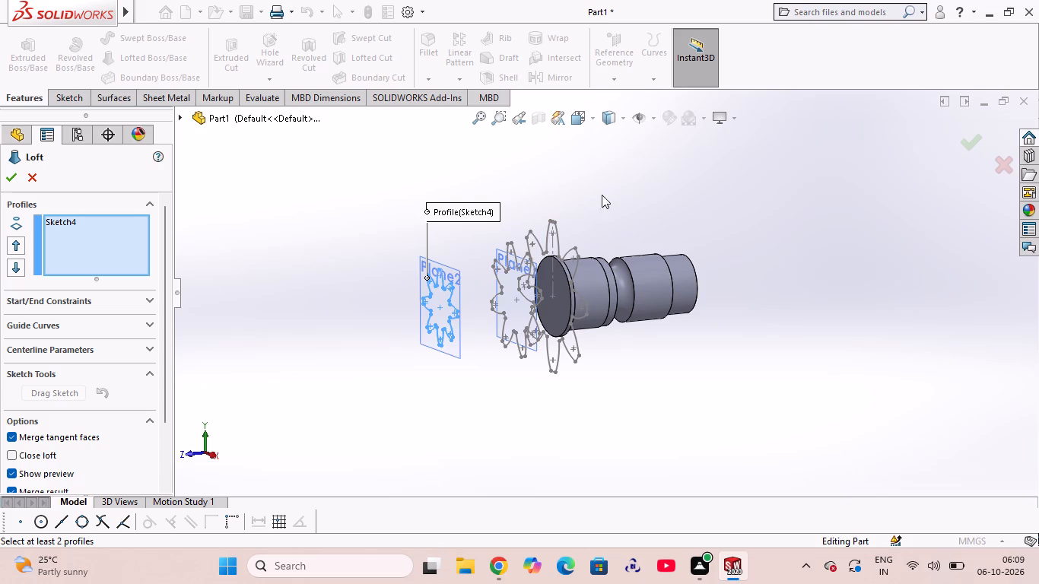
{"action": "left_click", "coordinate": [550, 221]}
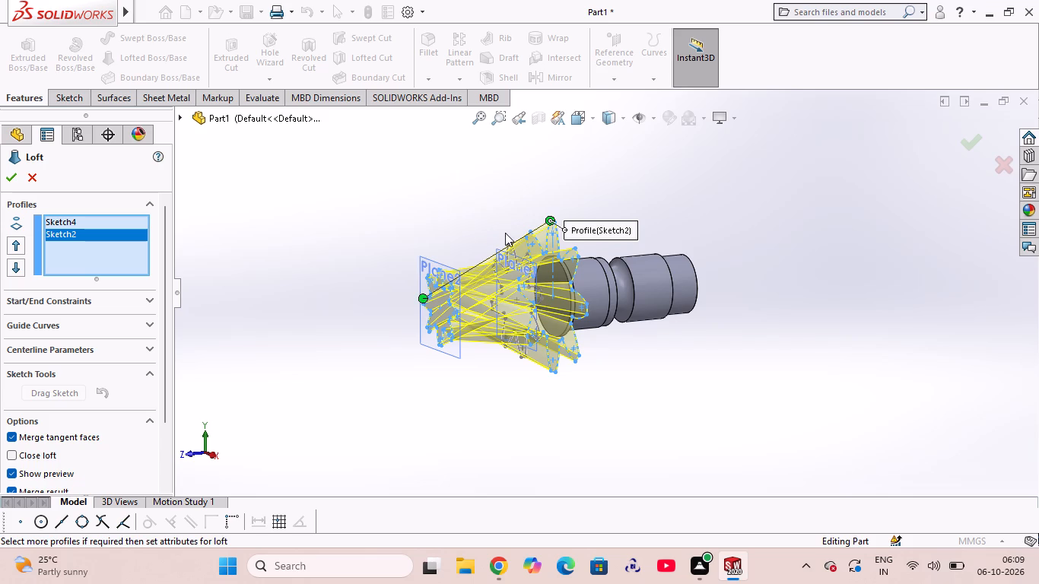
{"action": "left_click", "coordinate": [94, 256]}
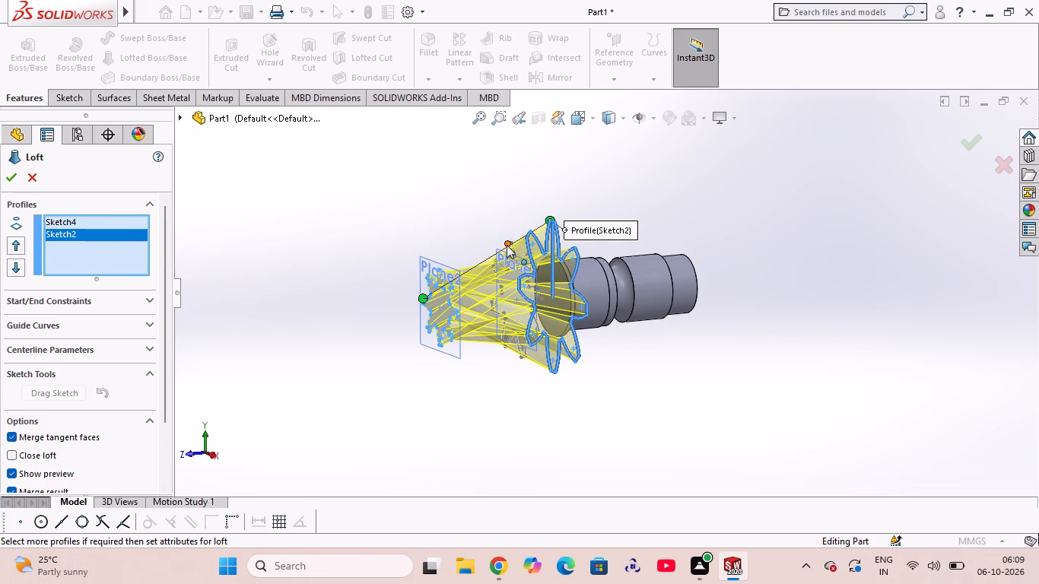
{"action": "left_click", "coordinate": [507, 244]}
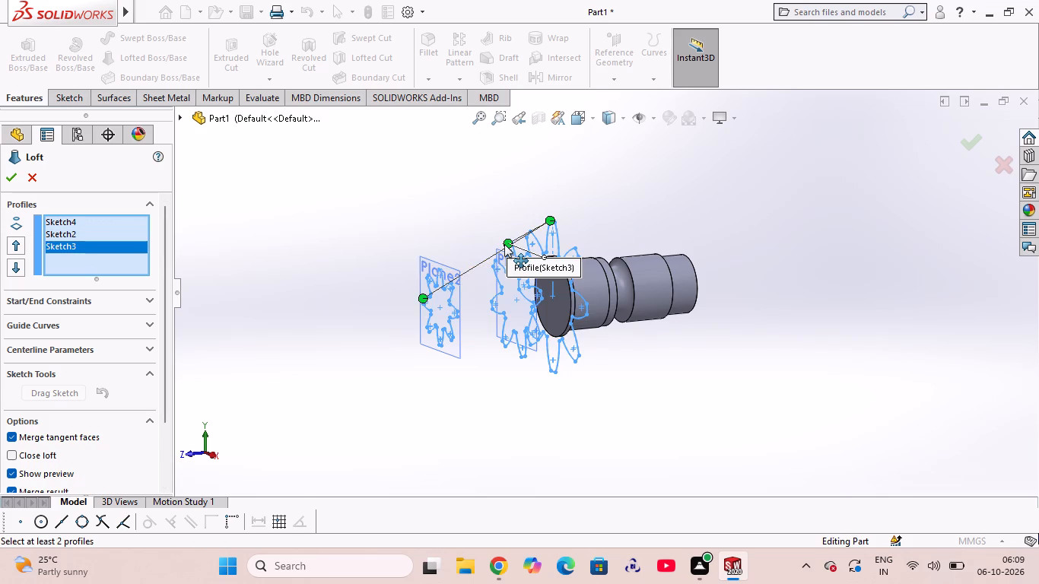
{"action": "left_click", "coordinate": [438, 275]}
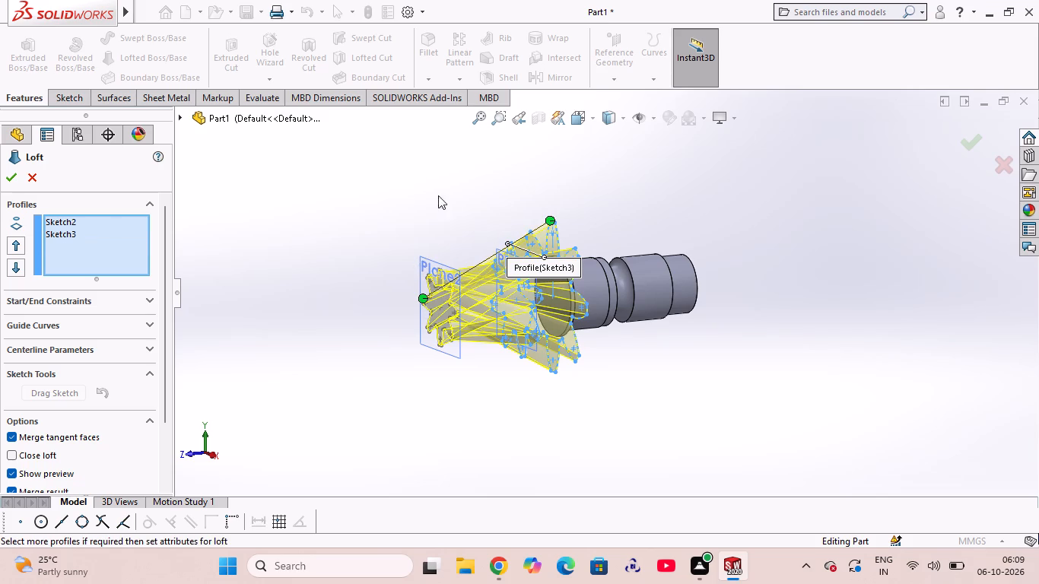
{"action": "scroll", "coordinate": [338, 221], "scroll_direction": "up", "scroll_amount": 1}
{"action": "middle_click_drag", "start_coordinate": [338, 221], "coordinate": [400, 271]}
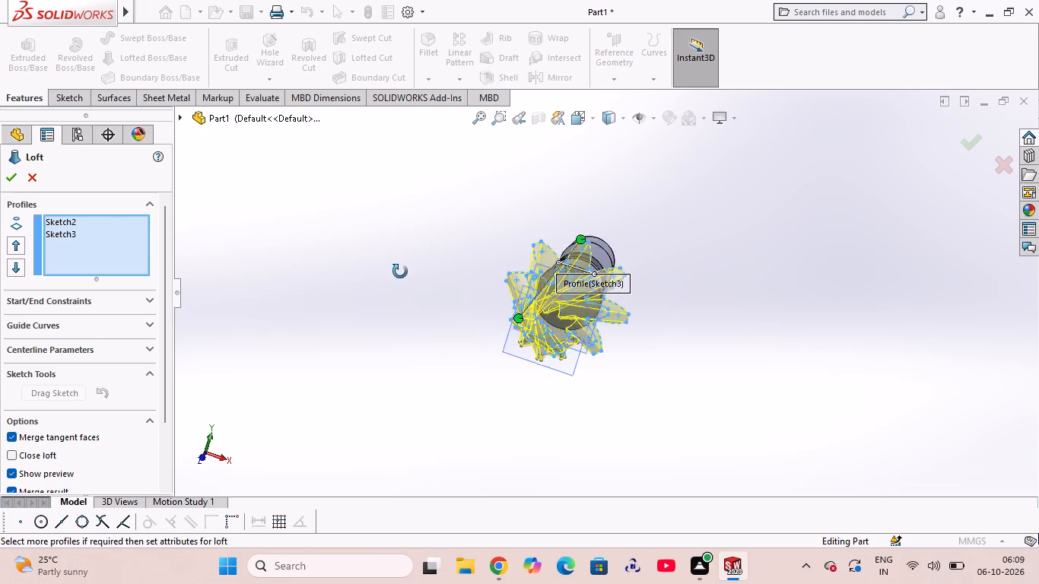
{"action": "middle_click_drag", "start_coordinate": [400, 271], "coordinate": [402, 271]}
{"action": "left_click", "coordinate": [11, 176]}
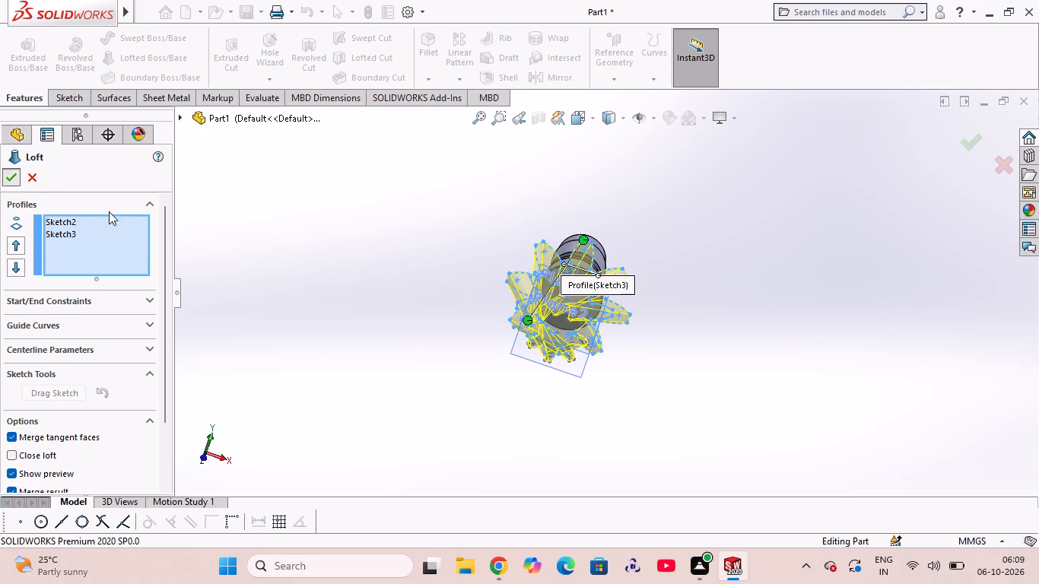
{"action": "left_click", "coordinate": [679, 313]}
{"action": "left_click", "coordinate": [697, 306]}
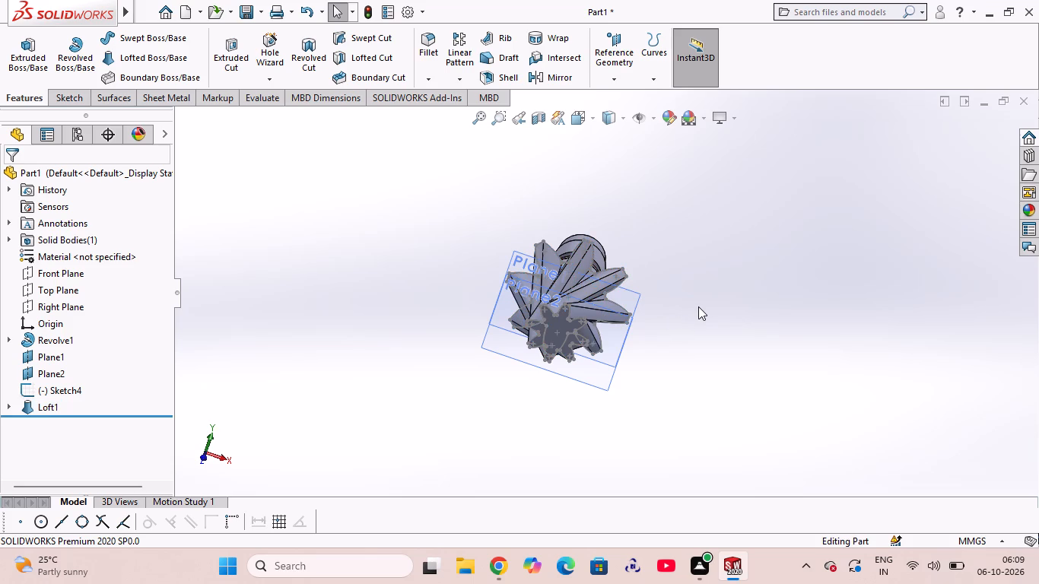
Examine the lofted teeth from several angles and check the two offset planes and the 95 mm plane's profile sketch.
{"action": "middle_click_drag", "start_coordinate": [710, 301], "coordinate": [609, 337]}
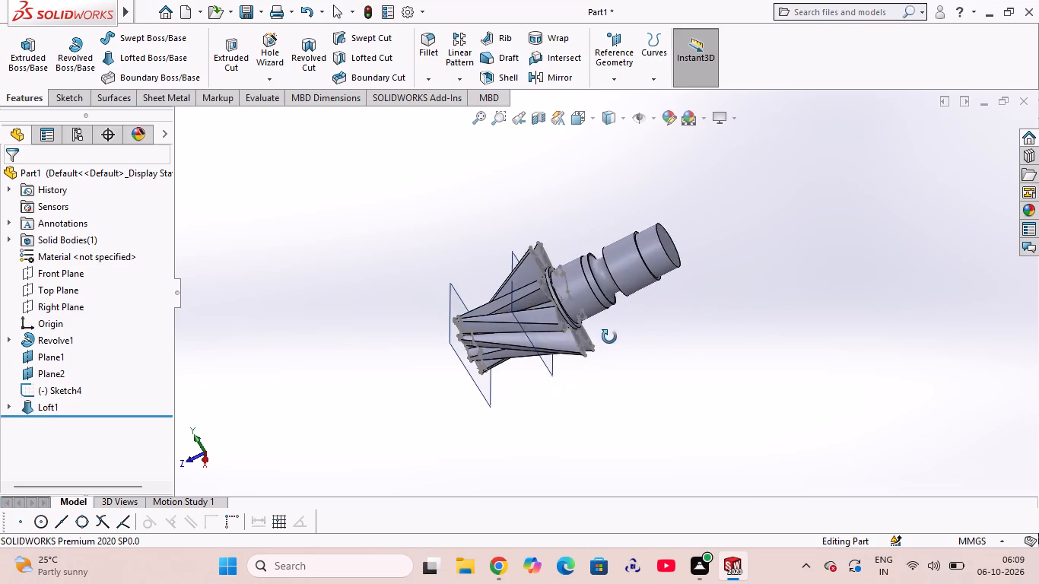
{"action": "middle_click_drag", "start_coordinate": [609, 337], "coordinate": [880, 392]}
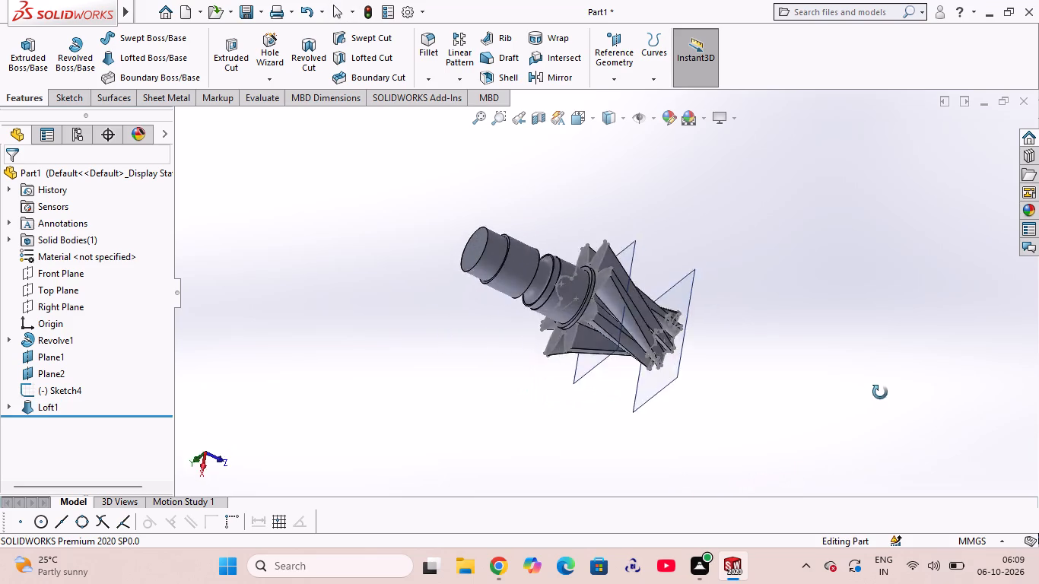
{"action": "middle_click_drag", "start_coordinate": [880, 392], "coordinate": [732, 271]}
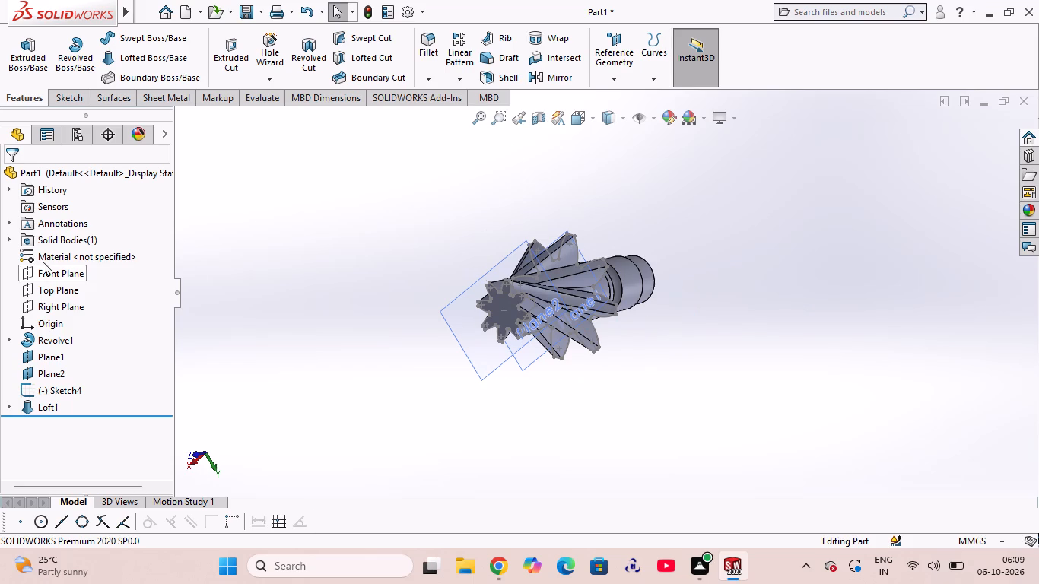
{"action": "left_click", "coordinate": [57, 367]}
{"action": "left_click", "coordinate": [68, 392]}
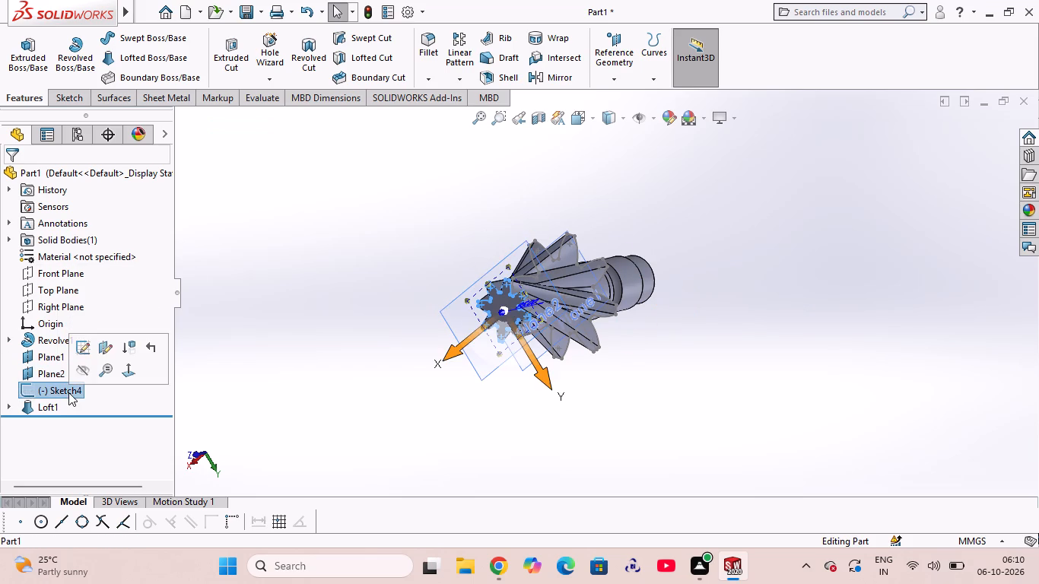
{"action": "left_click", "coordinate": [39, 372]}
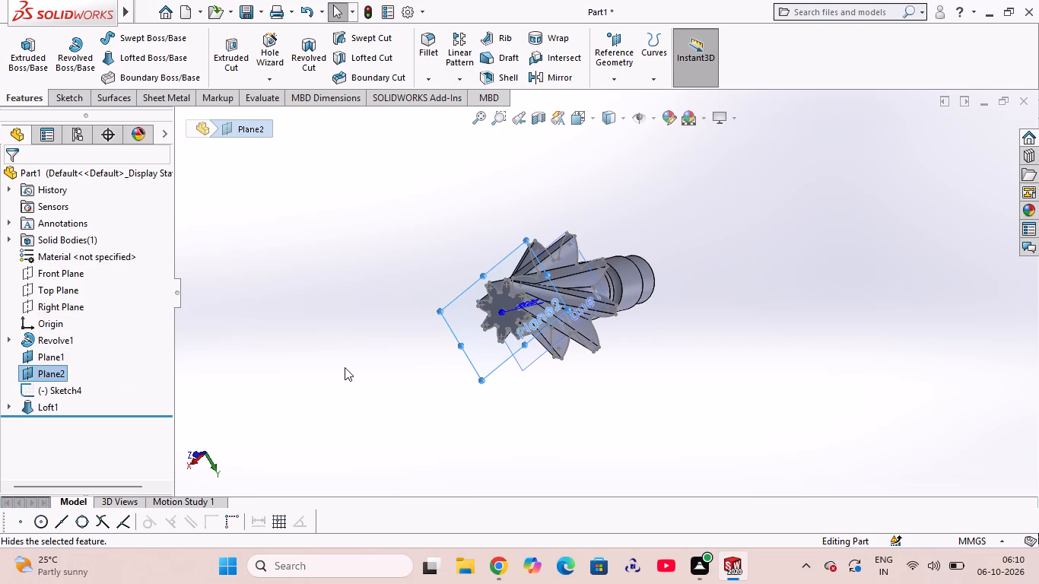
{"action": "left_click", "coordinate": [39, 356]}
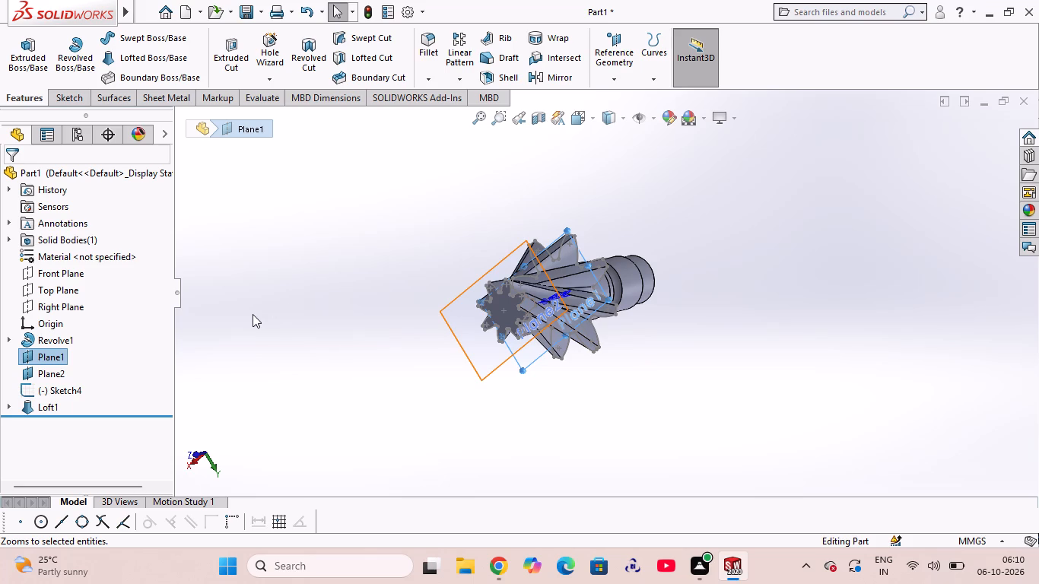
{"action": "left_click", "coordinate": [59, 374]}
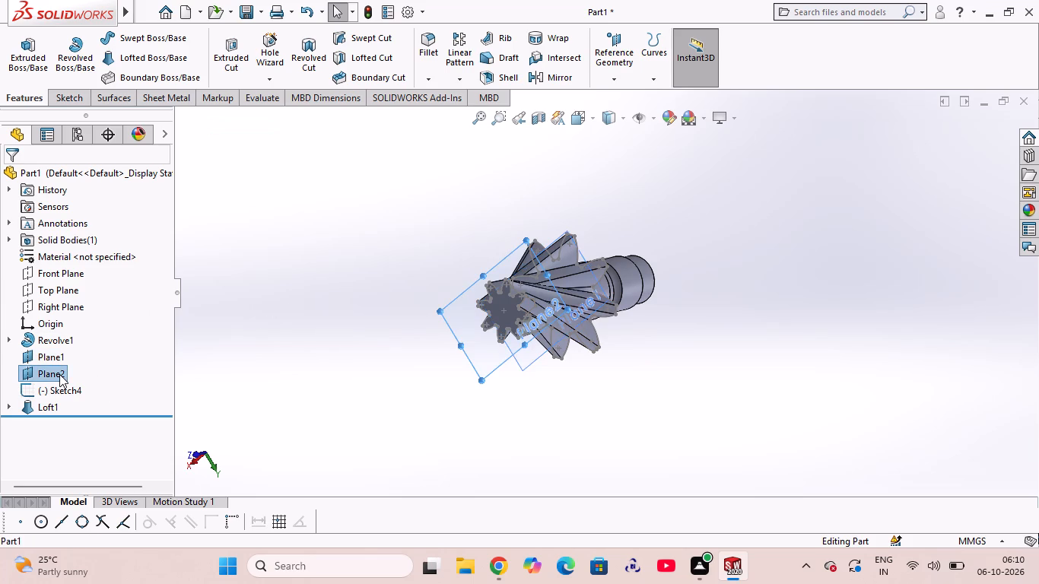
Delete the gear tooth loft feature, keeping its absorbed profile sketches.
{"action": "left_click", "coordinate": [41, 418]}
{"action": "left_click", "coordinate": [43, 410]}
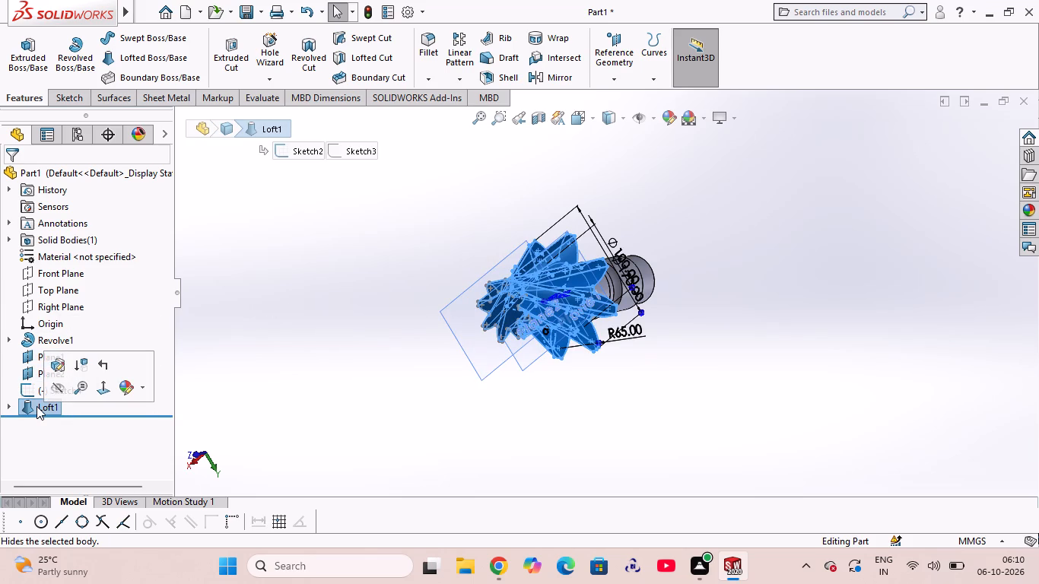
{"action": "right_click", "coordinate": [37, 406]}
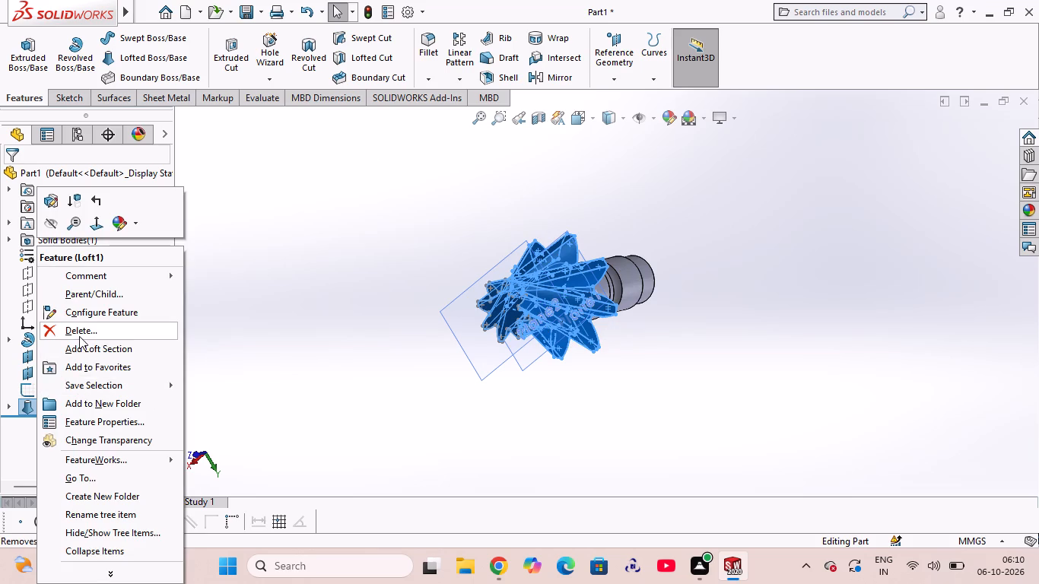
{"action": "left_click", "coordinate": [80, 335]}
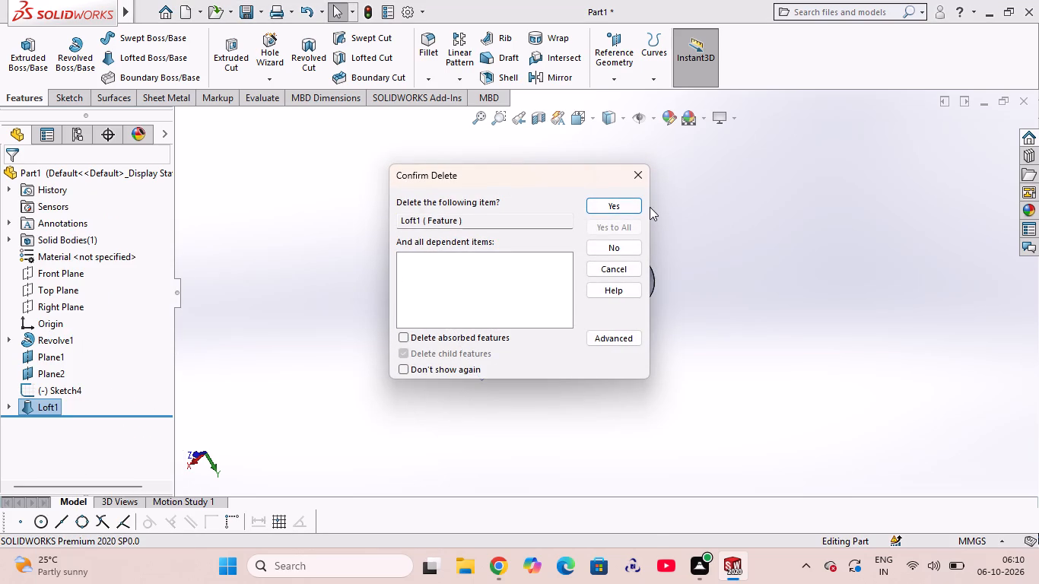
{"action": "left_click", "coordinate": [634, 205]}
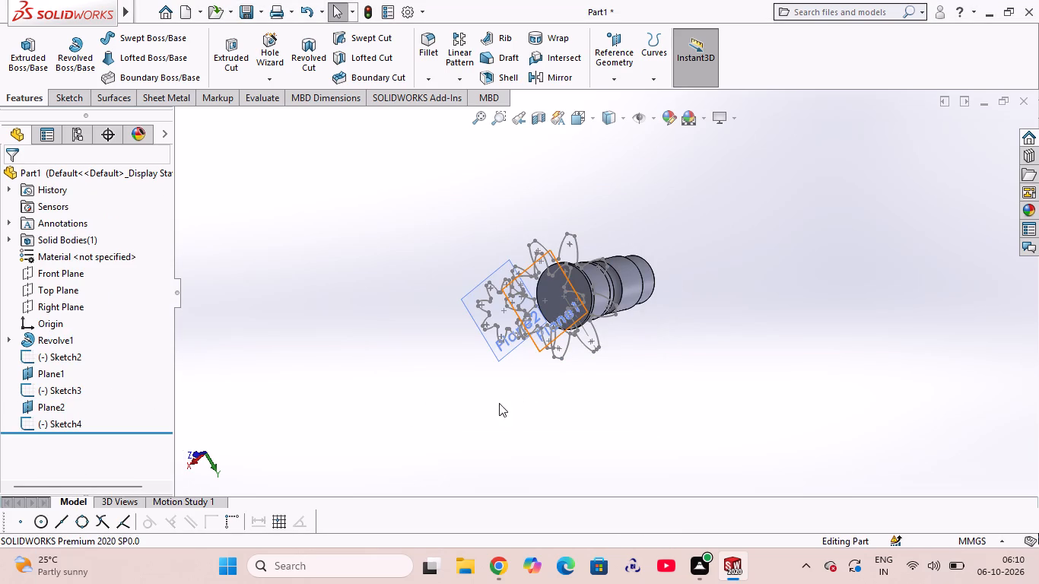
Inspect the three gear profiles and check which sketch plane is assigned to the profile on the 45 mm offset plane.
{"action": "scroll", "coordinate": [579, 292], "scroll_direction": "up", "scroll_amount": 3}
{"action": "scroll", "coordinate": [576, 294], "scroll_direction": "down", "scroll_amount": 12}
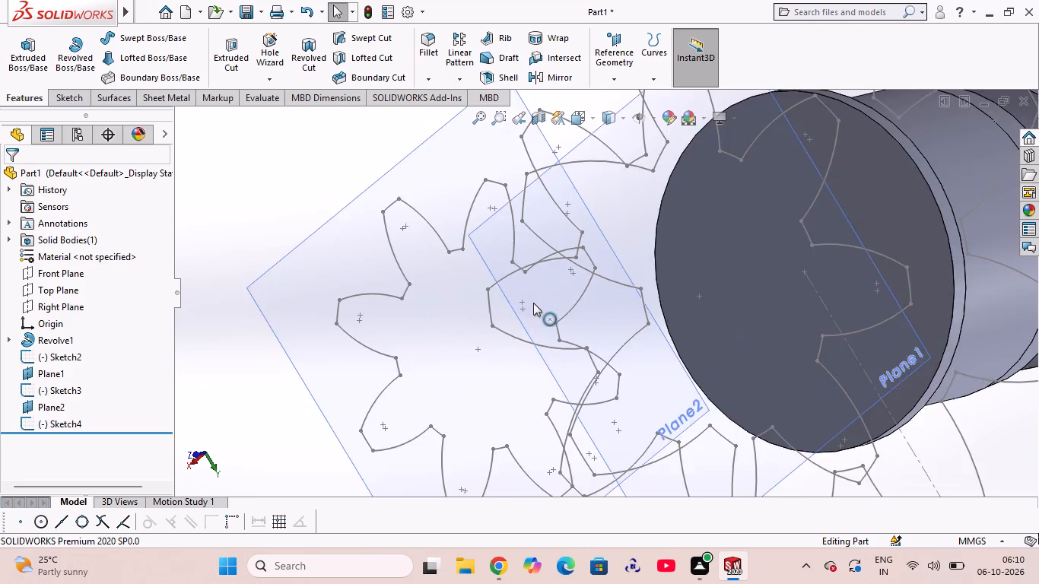
{"action": "scroll", "coordinate": [534, 298], "scroll_direction": "up", "scroll_amount": 4}
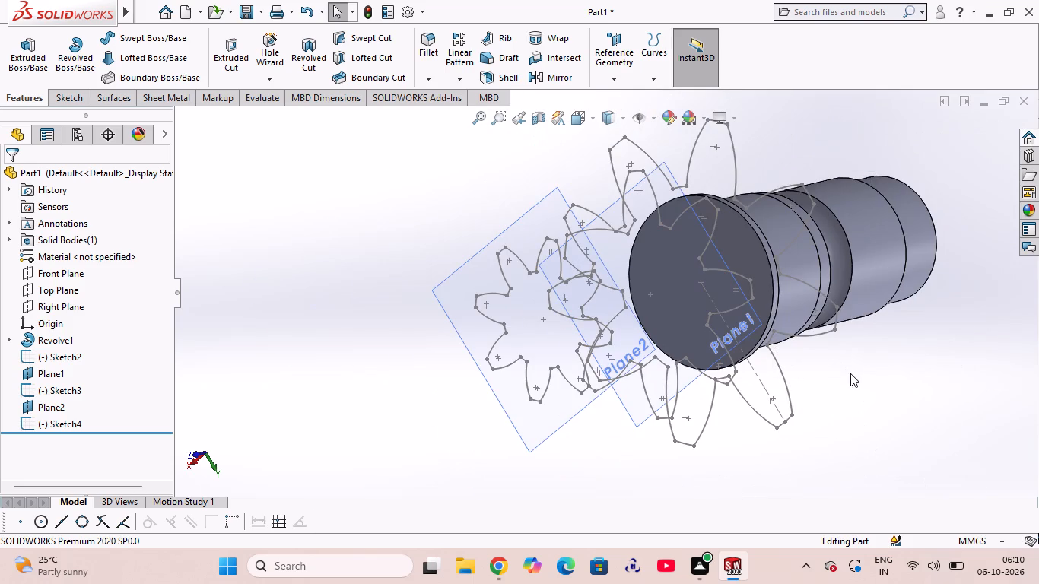
{"action": "middle_click_drag", "start_coordinate": [850, 373], "coordinate": [794, 379]}
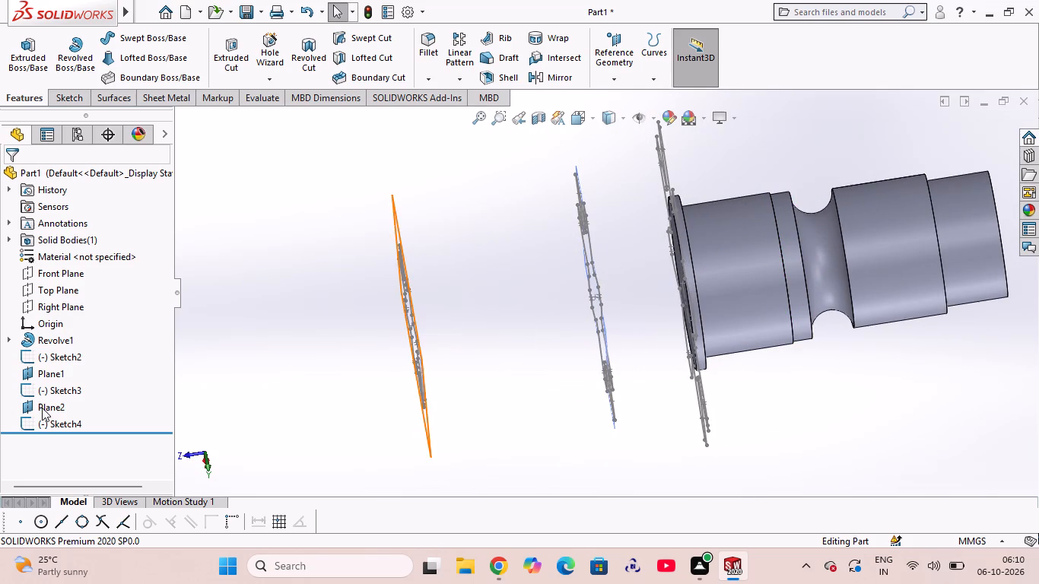
{"action": "left_click", "coordinate": [77, 388]}
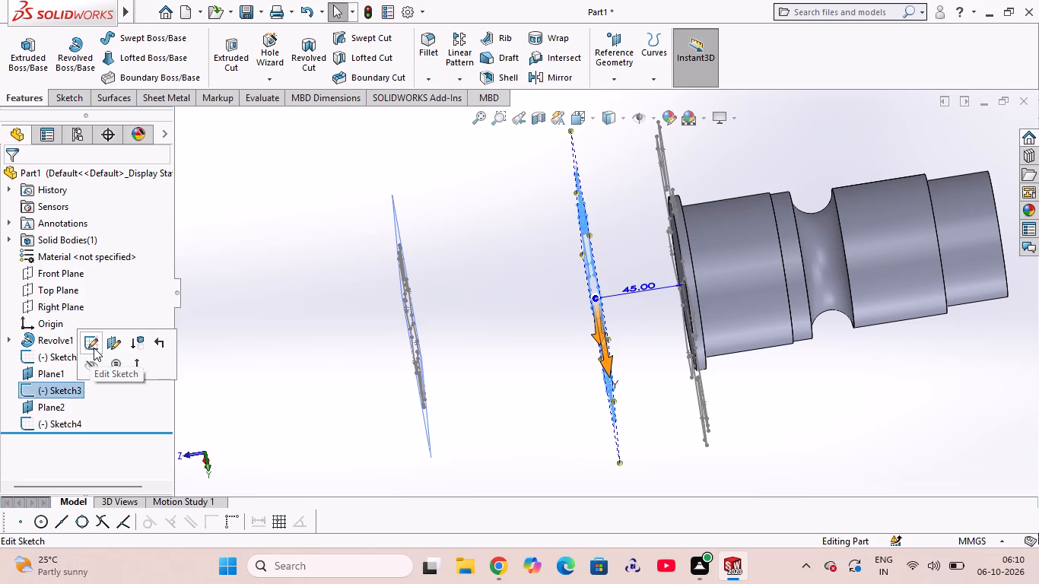
{"action": "left_click", "coordinate": [117, 340]}
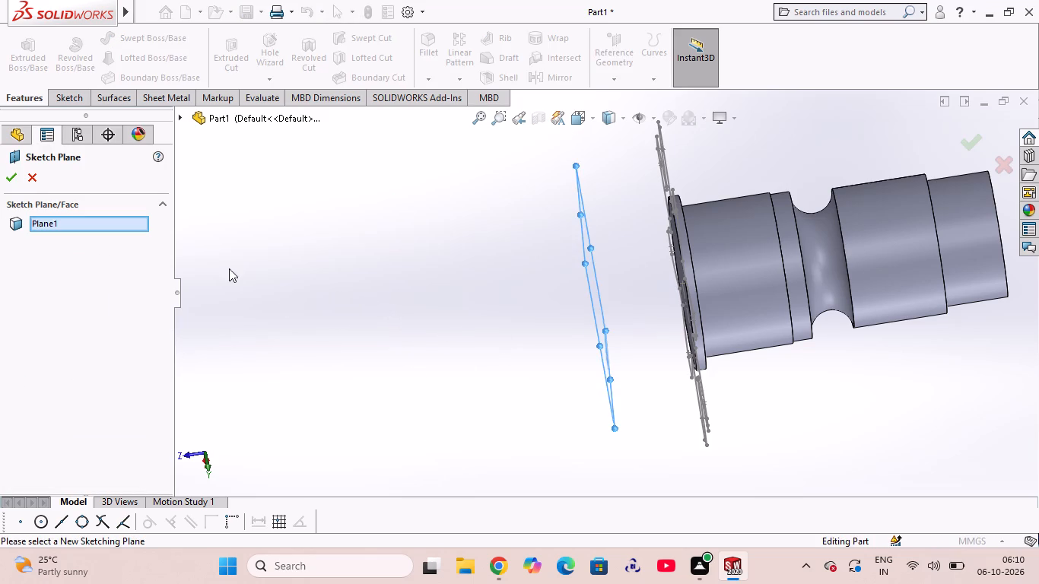
{"action": "left_click", "coordinate": [14, 181]}
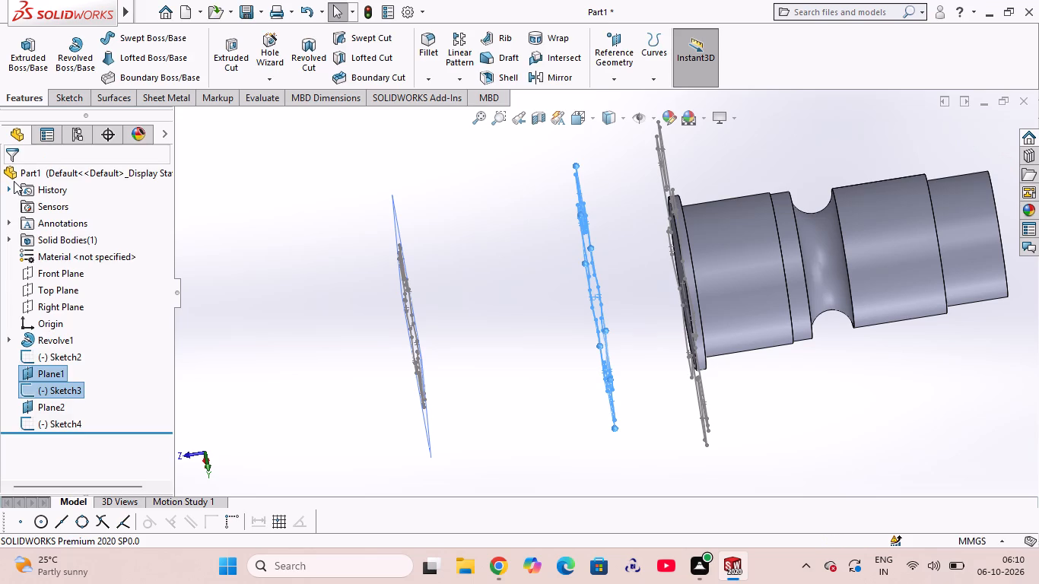
Check the 45 mm offset plane and its profile's sketch plane assignment, and view the three gear profiles at an angle.
{"action": "left_click", "coordinate": [46, 375]}
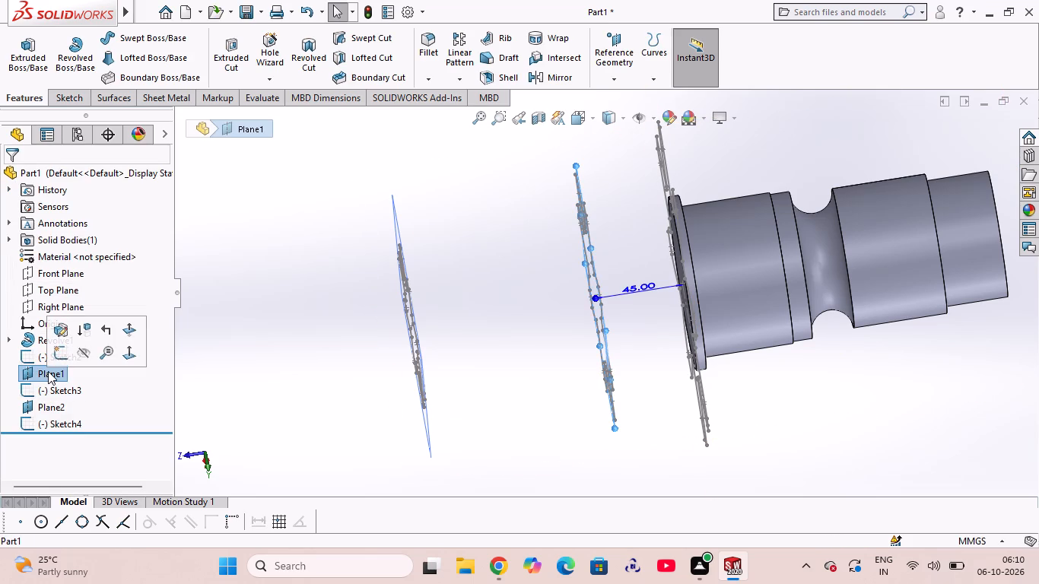
{"action": "left_click", "coordinate": [65, 393]}
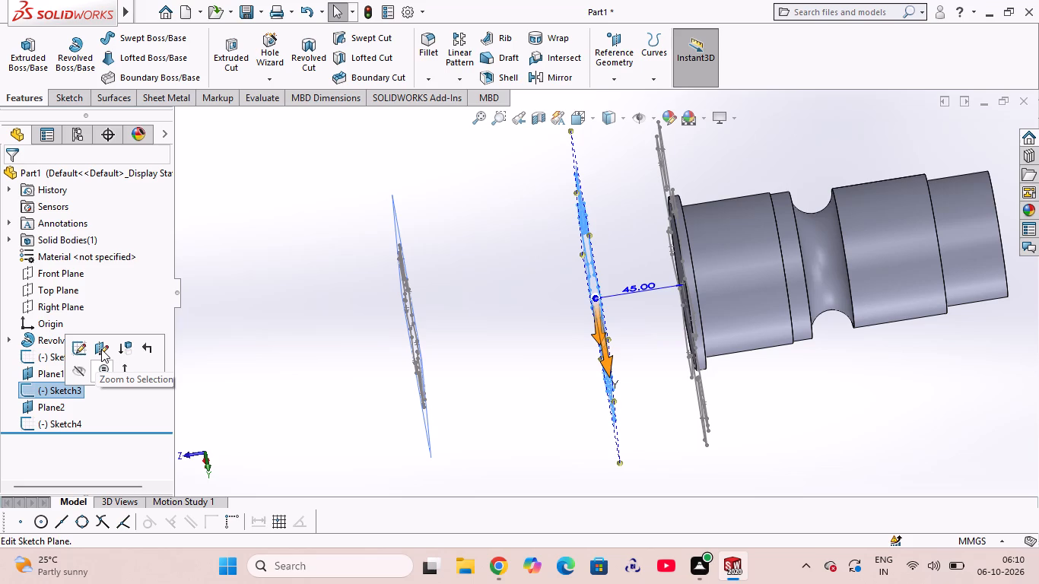
{"action": "left_click", "coordinate": [101, 349]}
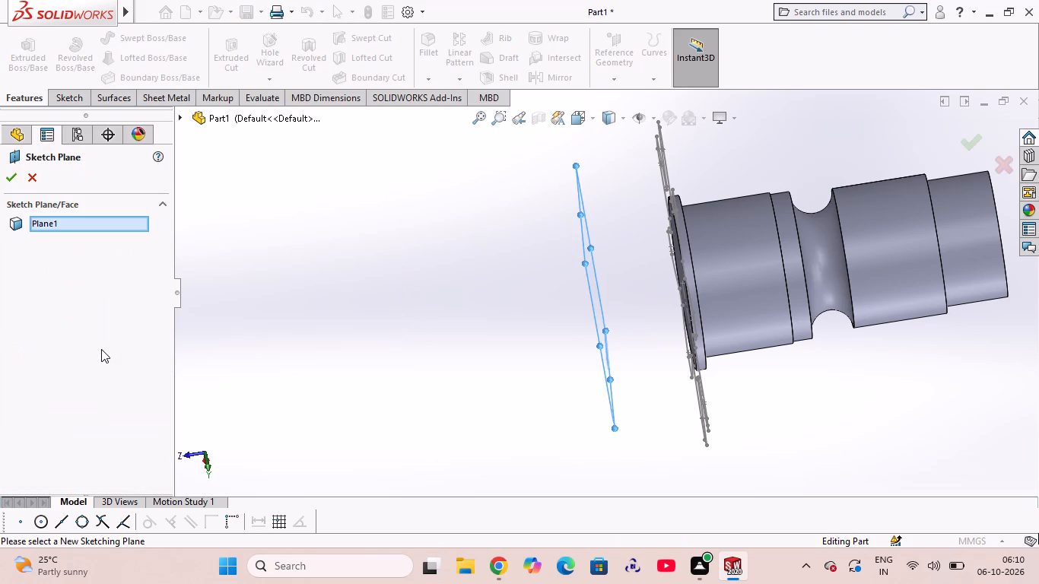
{"action": "left_click", "coordinate": [315, 218]}
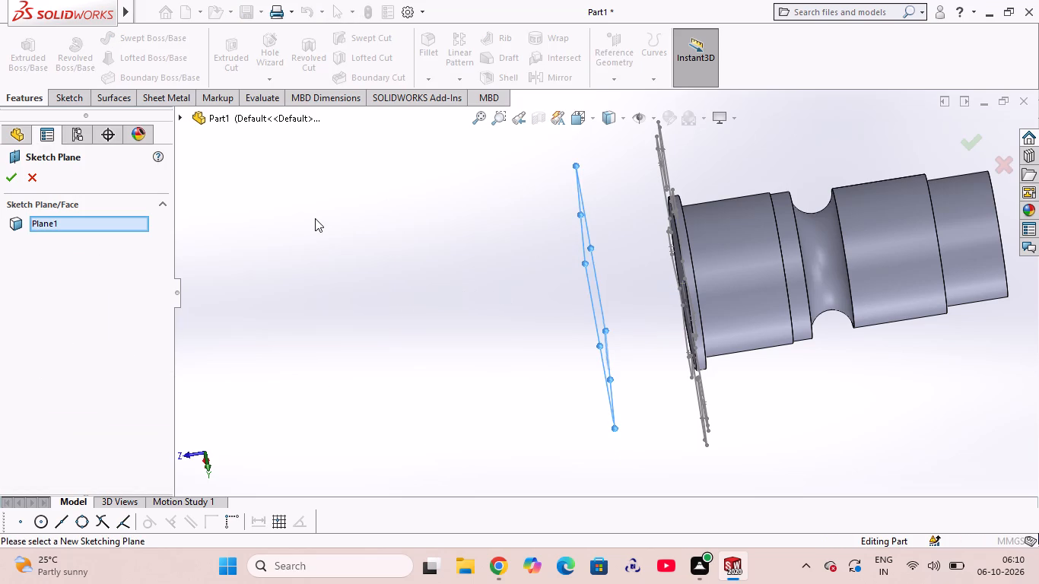
{"action": "left_click", "coordinate": [16, 182]}
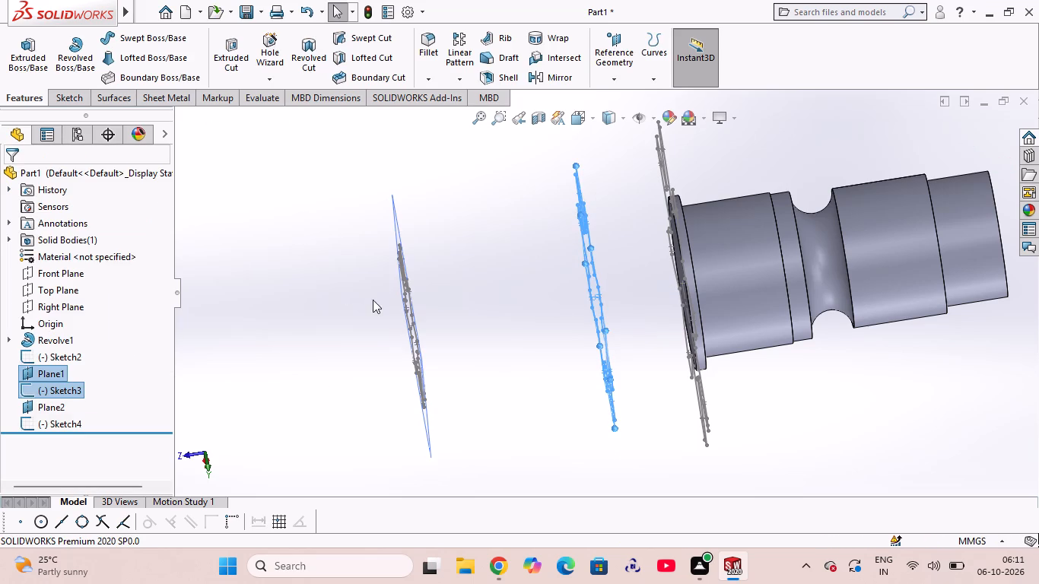
{"action": "middle_click_drag", "start_coordinate": [304, 291], "coordinate": [365, 291]}
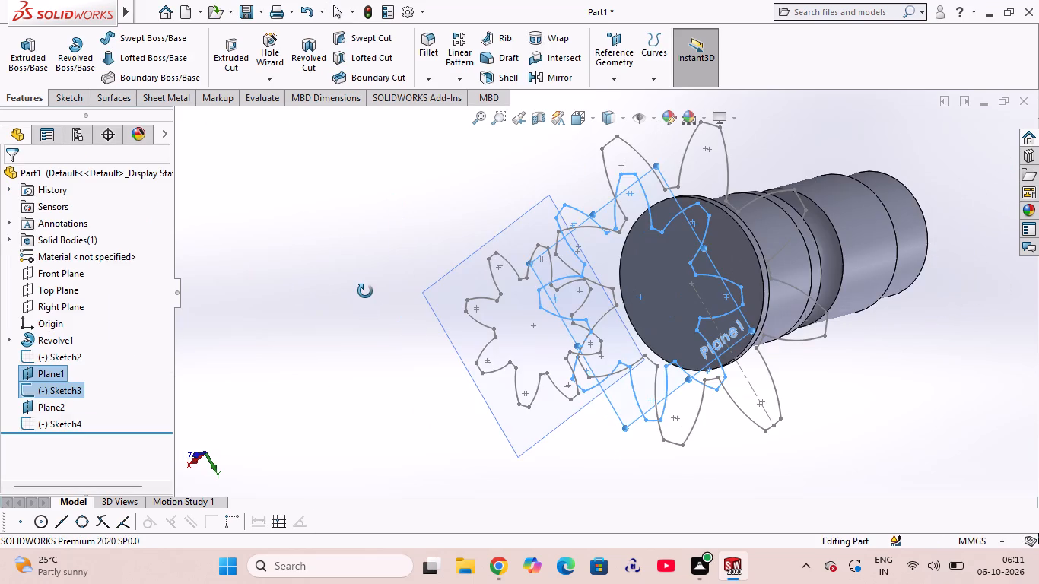
{"action": "middle_click_drag", "start_coordinate": [365, 291], "coordinate": [344, 297]}
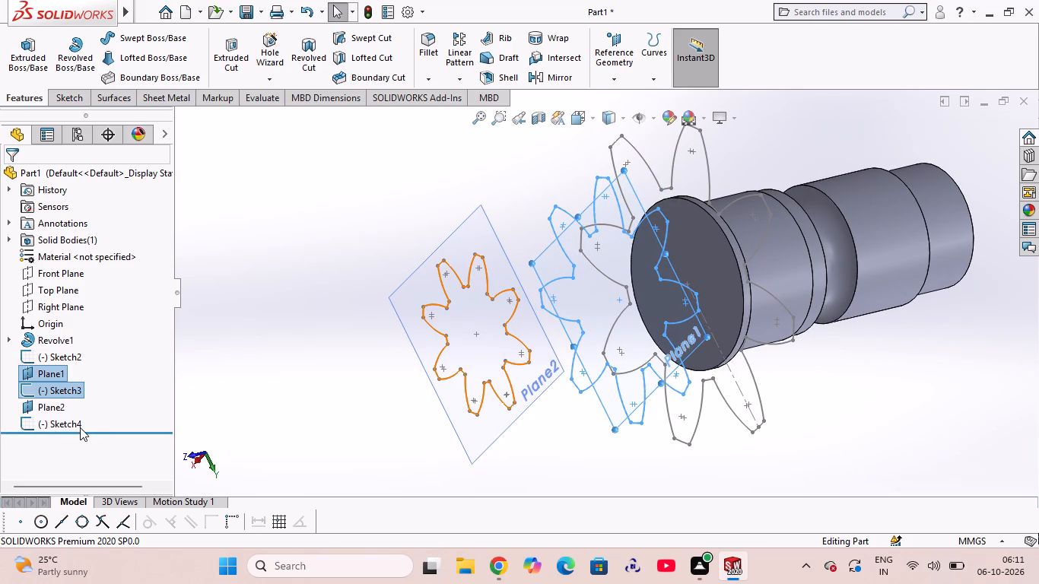
Delete the smallest gear profile sketch, on the offset plane farthest from the revolved body.
{"action": "left_click", "coordinate": [80, 427]}
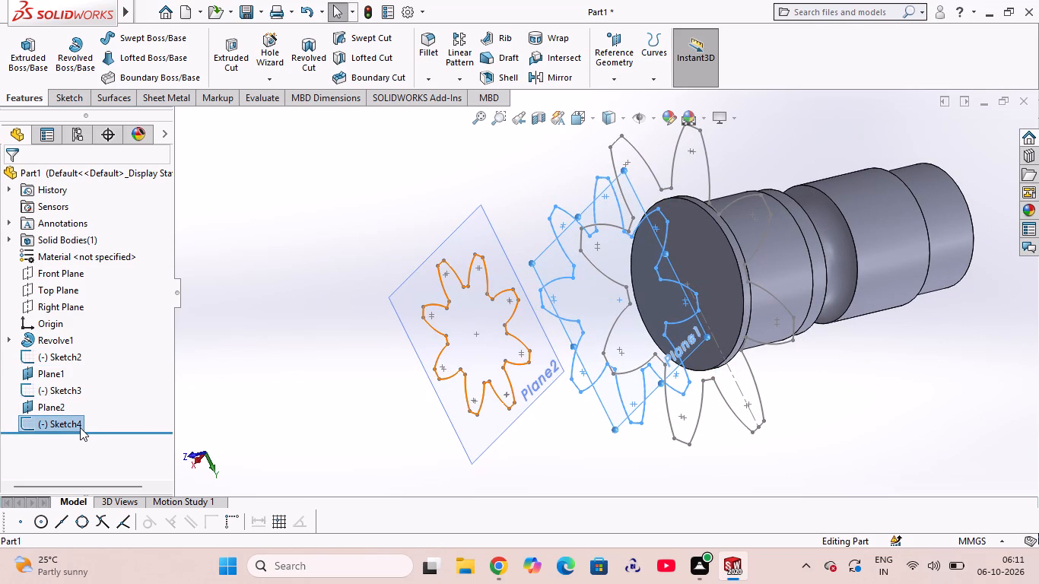
{"action": "right_click", "coordinate": [80, 427]}
{"action": "left_click", "coordinate": [119, 363]}
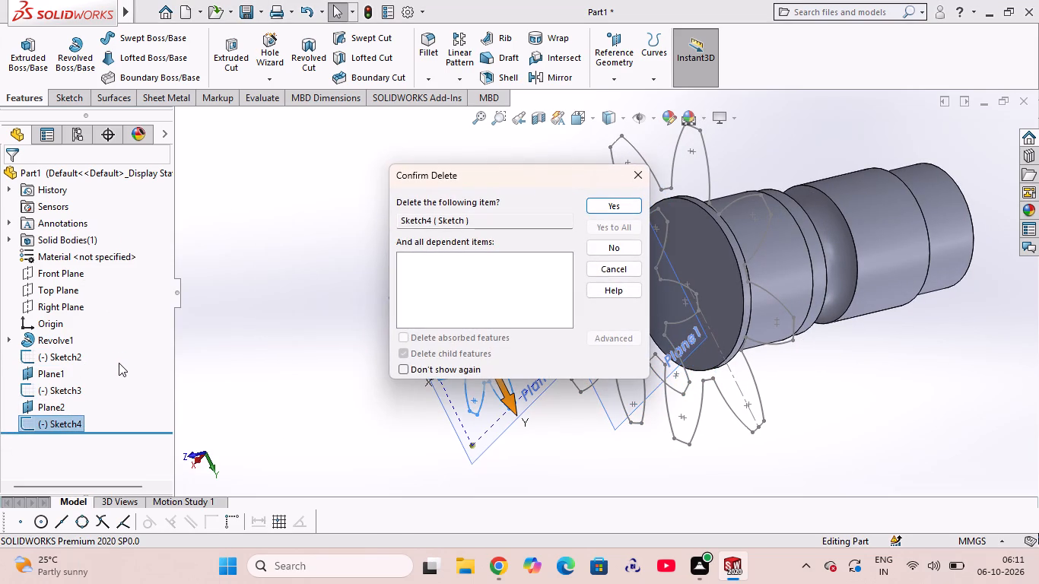
{"action": "left_click", "coordinate": [631, 206]}
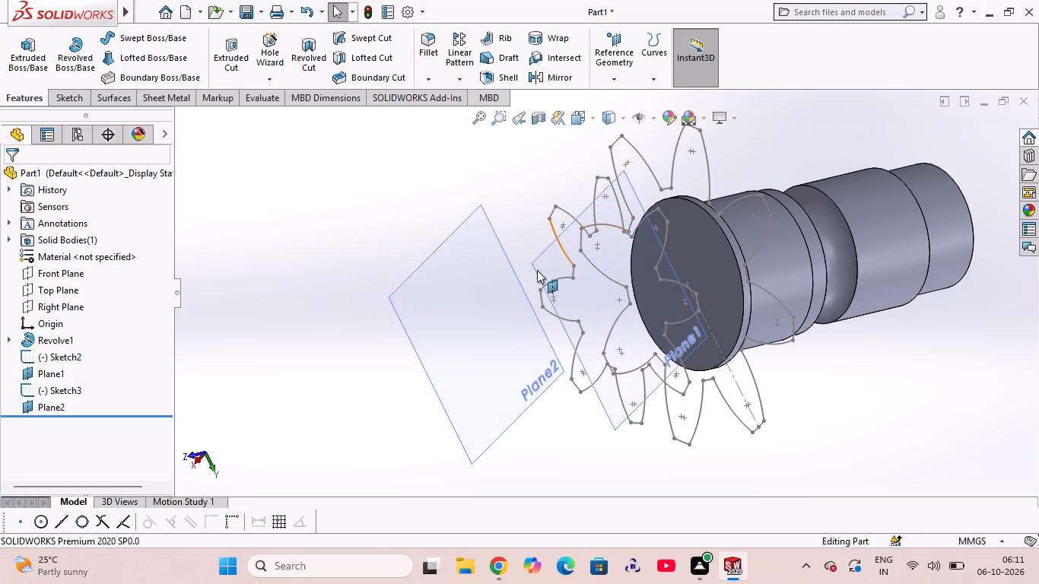
Delete the empty outer offset plane, Plane2.
{"action": "left_click", "coordinate": [47, 407]}
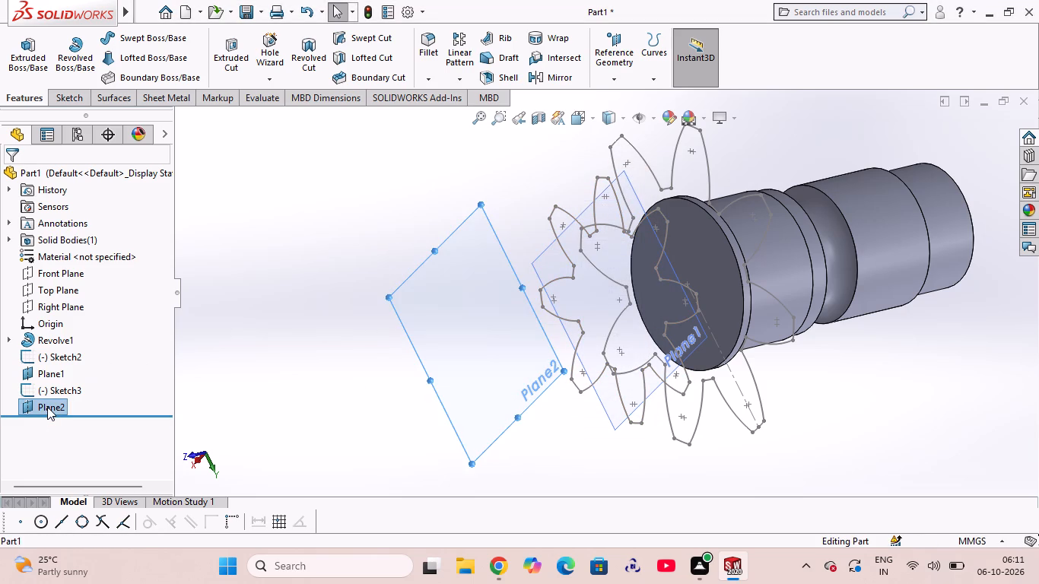
{"action": "right_click", "coordinate": [47, 407]}
{"action": "left_click", "coordinate": [73, 384]}
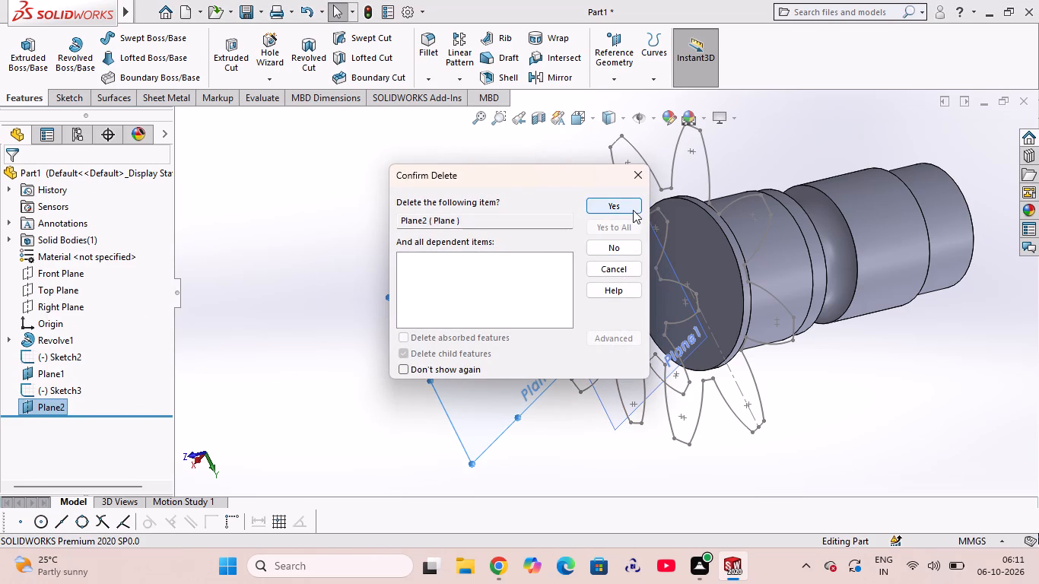
{"action": "left_click", "coordinate": [631, 208]}
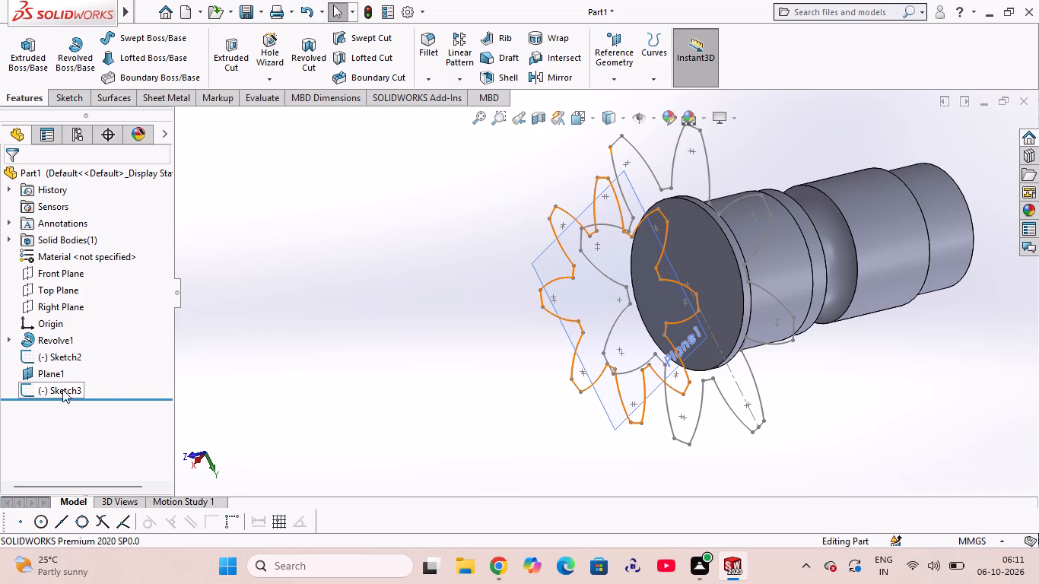
Check the sketch plane assigned to the remaining offset gear profile and the reference and offset settings of Plane1.
{"action": "left_click", "coordinate": [60, 392]}
{"action": "left_click", "coordinate": [93, 346]}
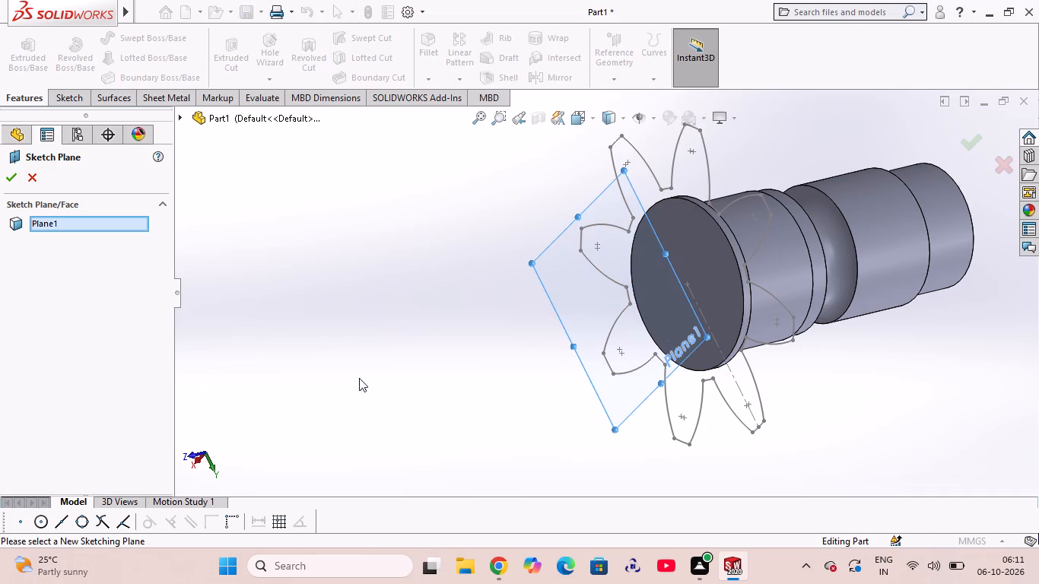
{"action": "middle_click_drag", "start_coordinate": [377, 312], "coordinate": [309, 306]}
{"action": "scroll", "coordinate": [377, 312], "scroll_direction": "up", "scroll_amount": 1}
{"action": "middle_click_drag", "start_coordinate": [338, 328], "coordinate": [411, 373]}
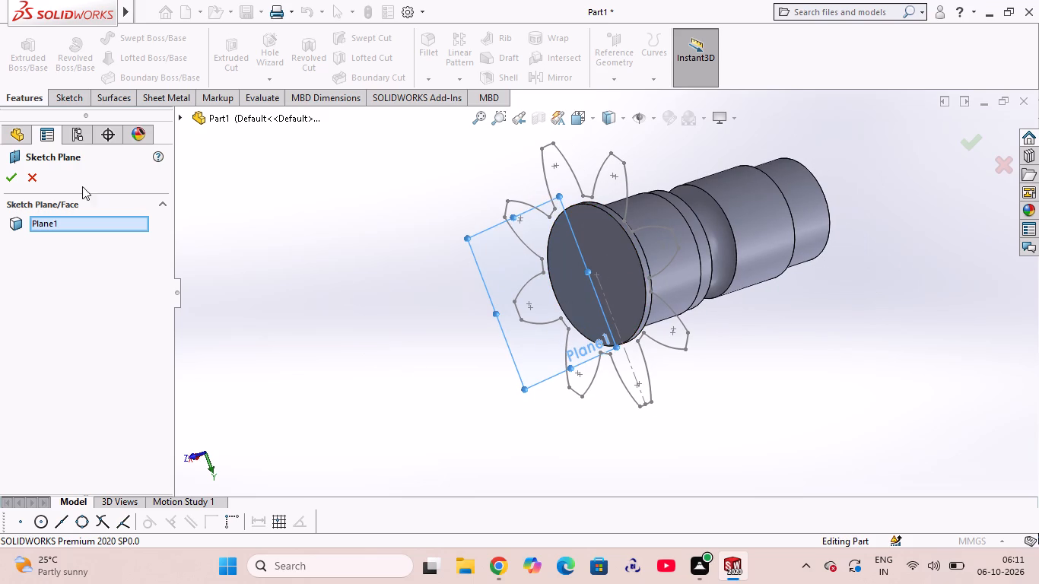
{"action": "left_click", "coordinate": [7, 170]}
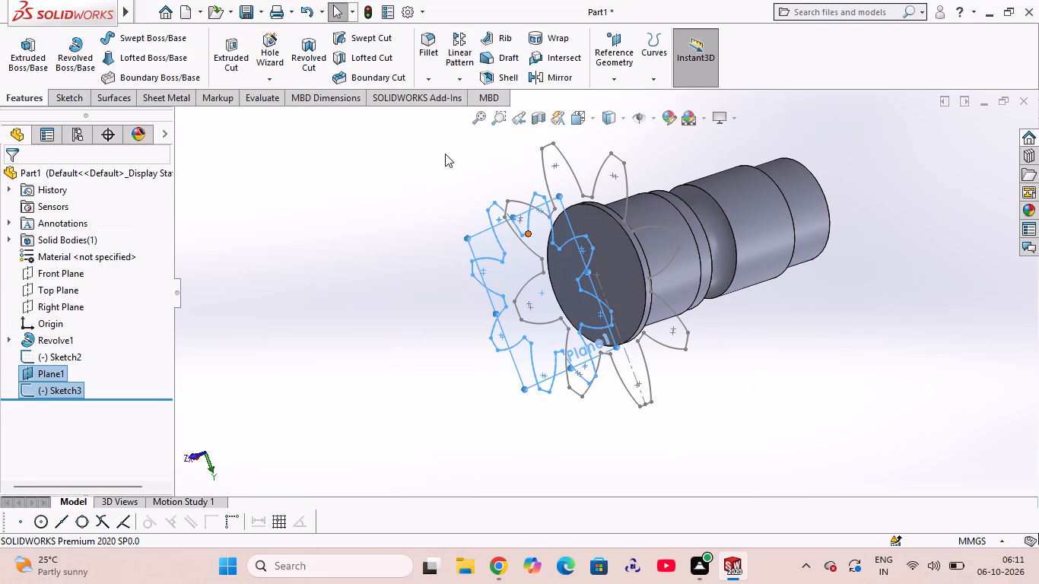
{"action": "left_click_drag", "start_coordinate": [445, 154], "coordinate": [633, 457]}
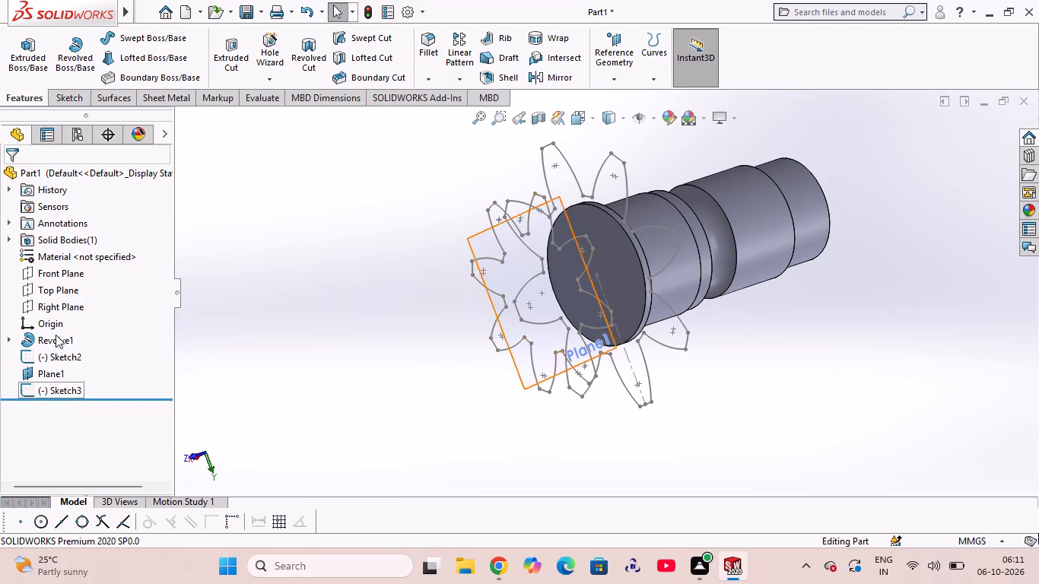
{"action": "left_click", "coordinate": [71, 94]}
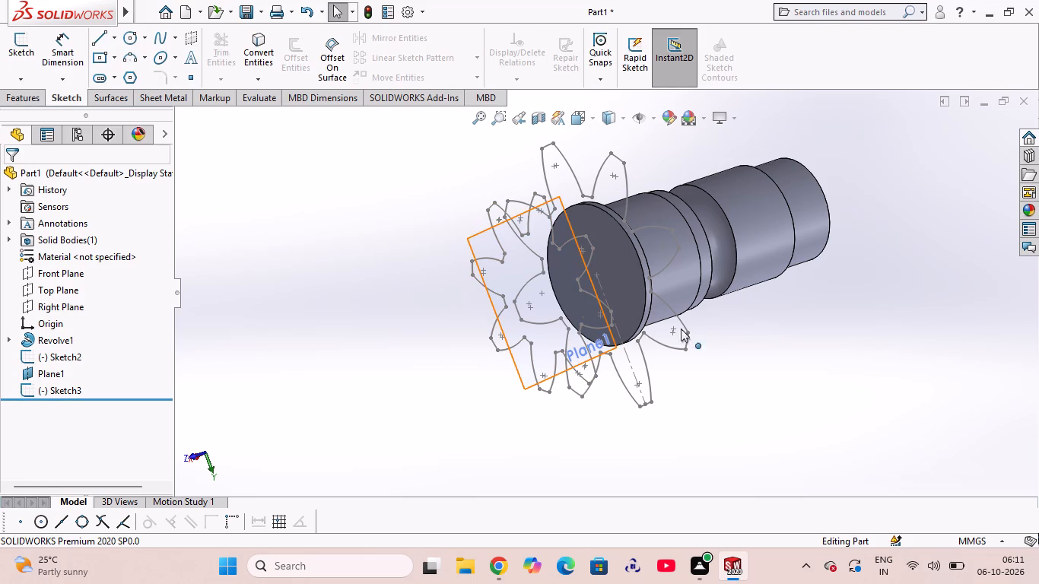
{"action": "left_click", "coordinate": [589, 278]}
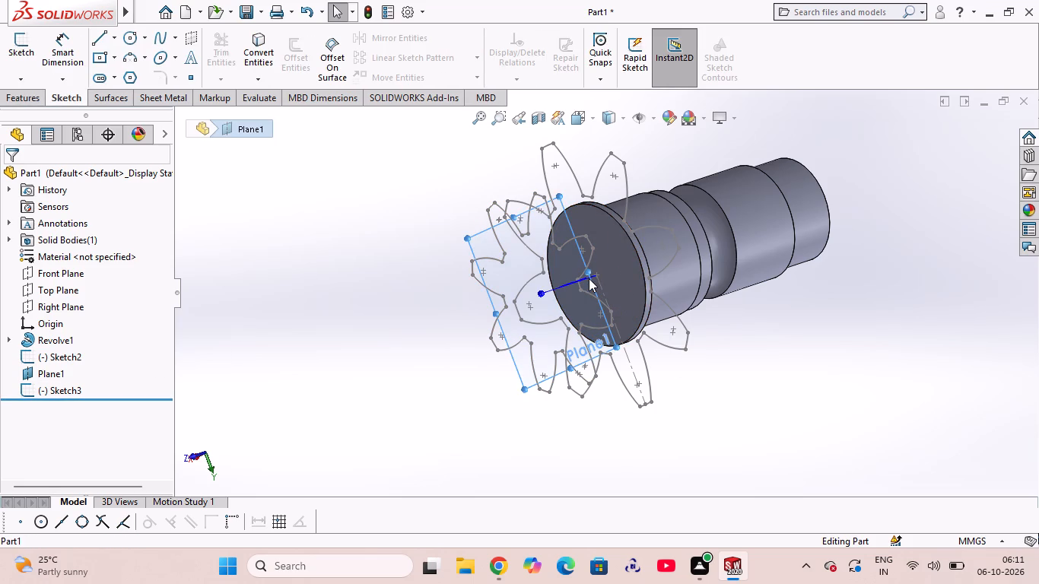
{"action": "left_click", "coordinate": [636, 206]}
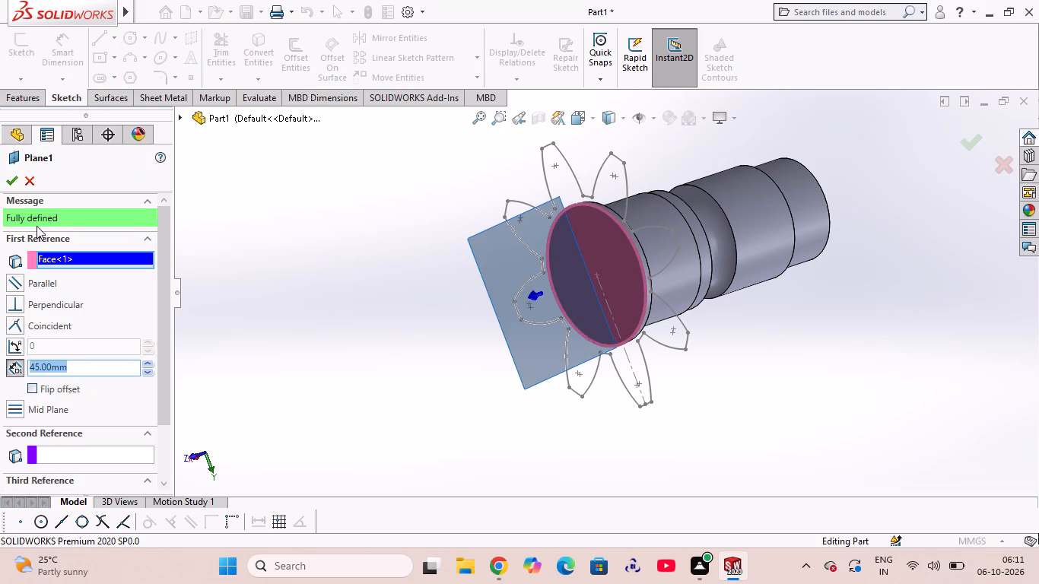
{"action": "left_click", "coordinate": [14, 181]}
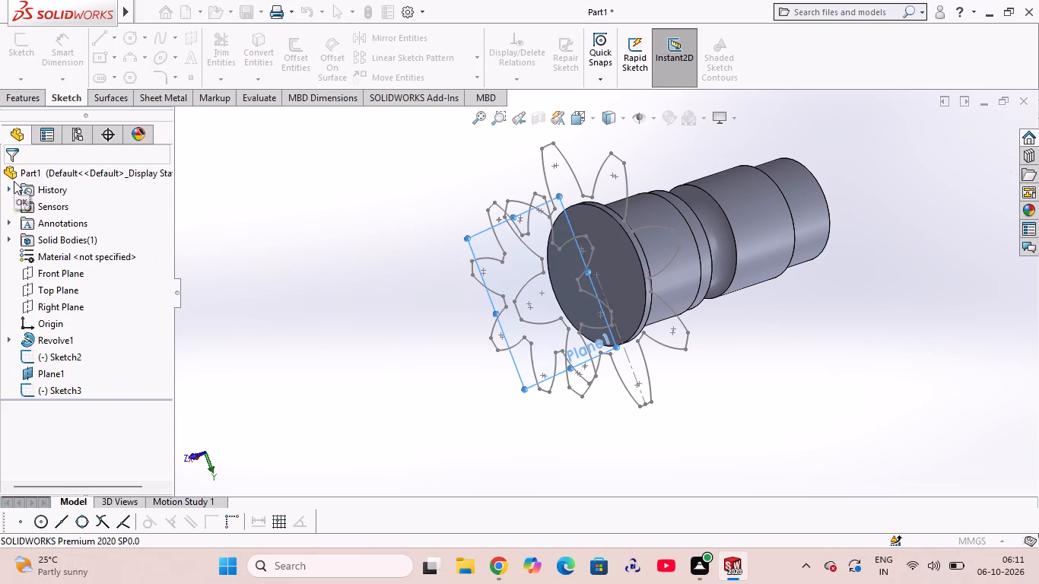
Clear Plane1 as the sketch plane of the offset gear profile, Sketch3, and accept a dangling reference.
{"action": "left_click", "coordinate": [58, 399]}
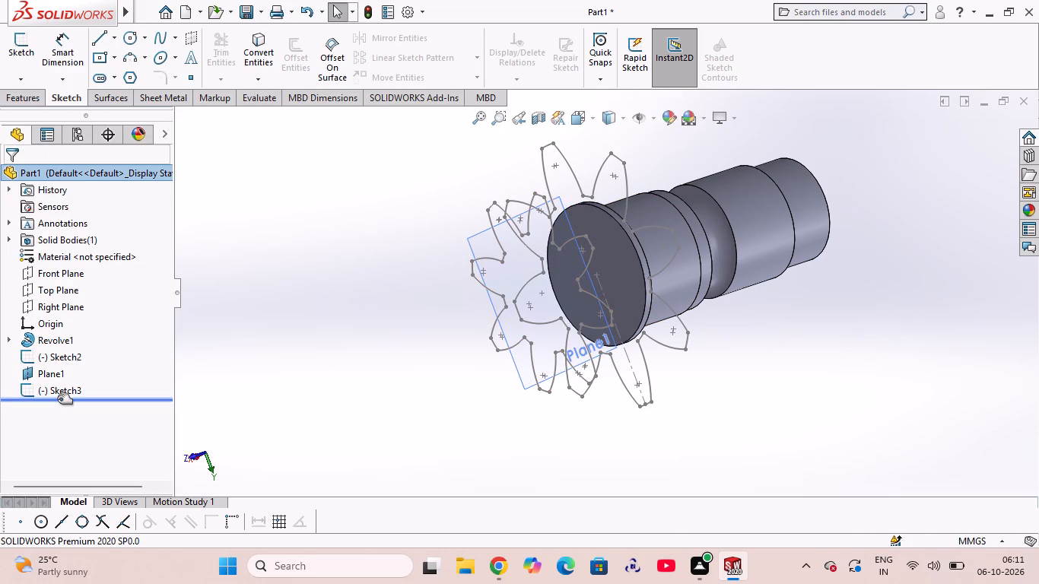
{"action": "left_click", "coordinate": [56, 393]}
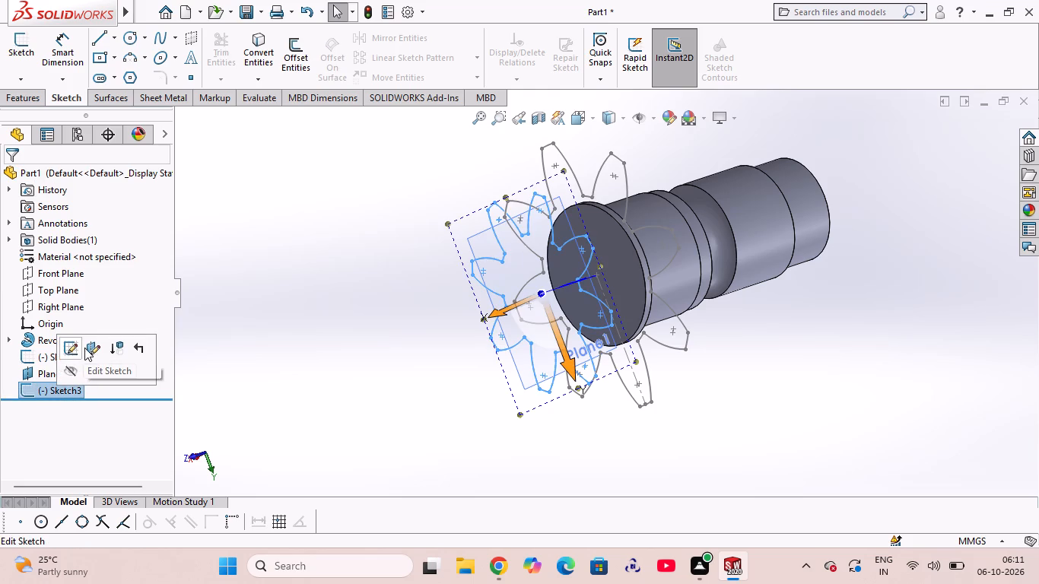
{"action": "left_click", "coordinate": [86, 347]}
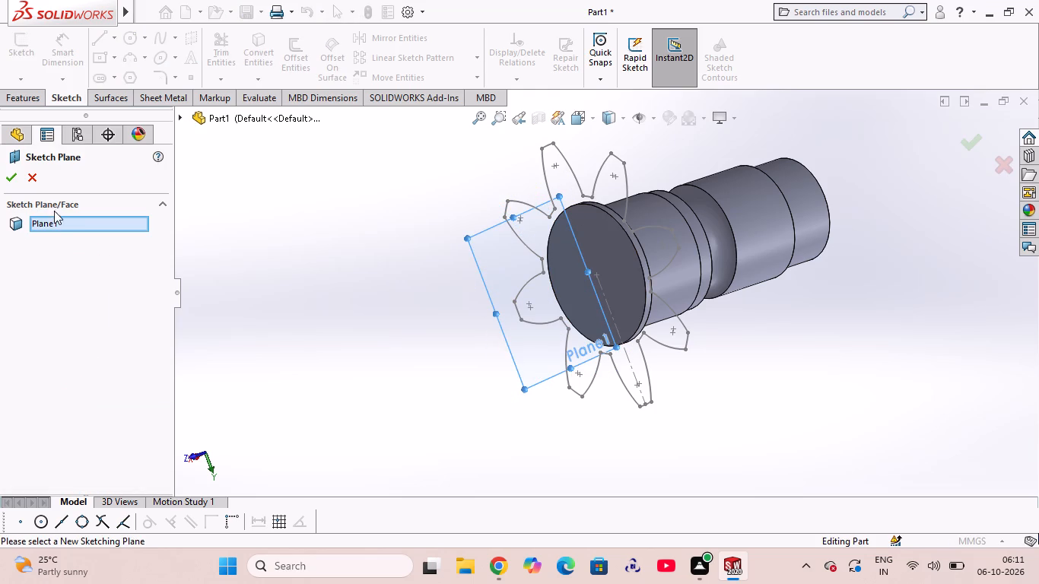
{"action": "left_click", "coordinate": [517, 370]}
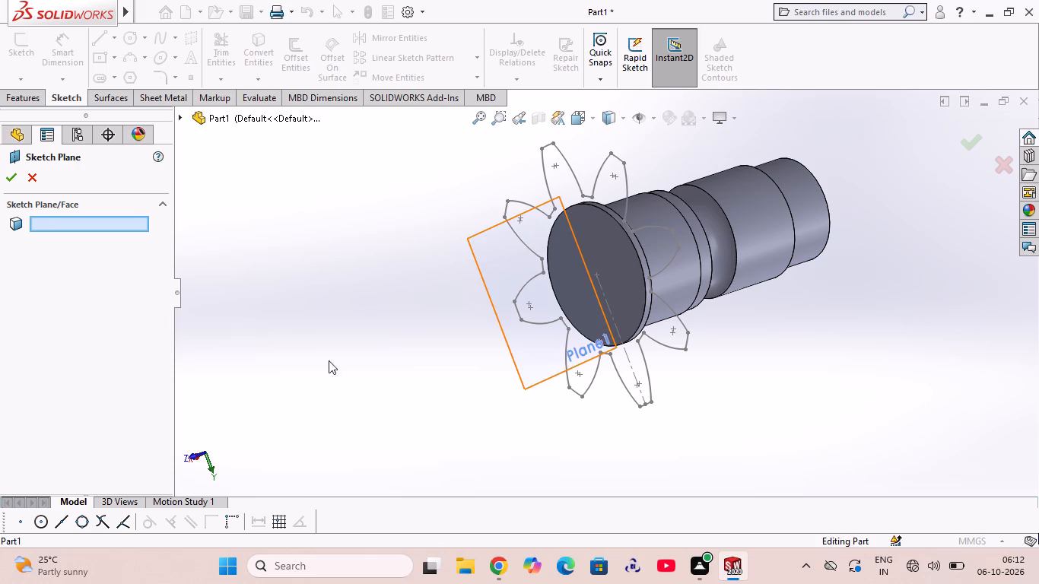
{"action": "left_click", "coordinate": [12, 178]}
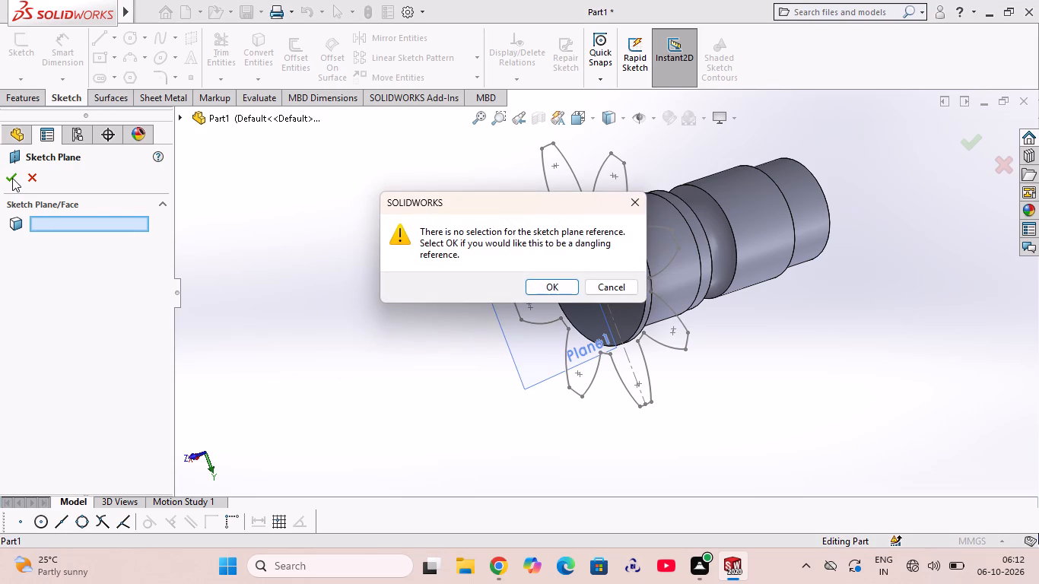
{"action": "left_click", "coordinate": [542, 289]}
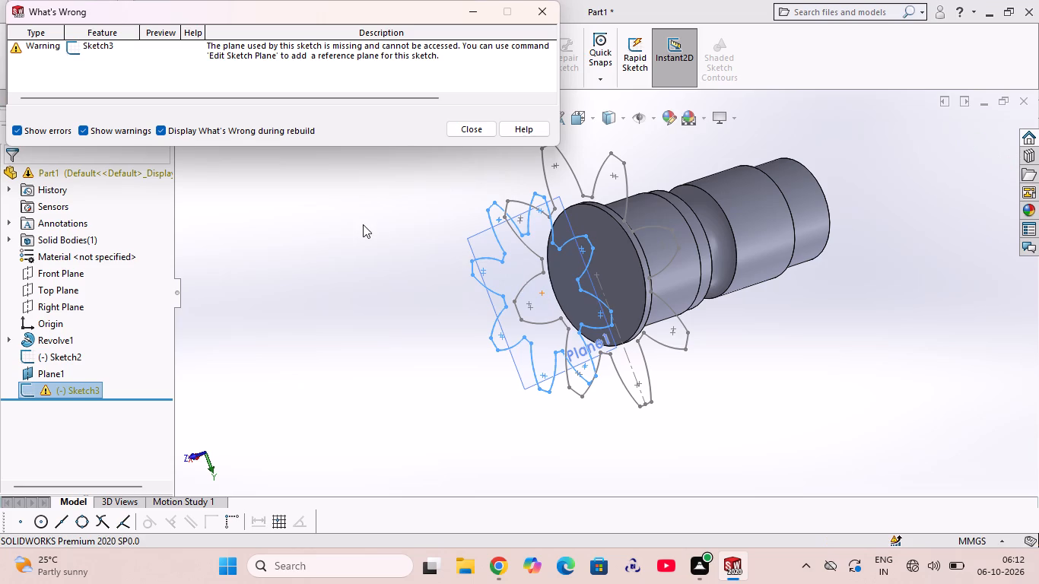
{"action": "left_click", "coordinate": [484, 133]}
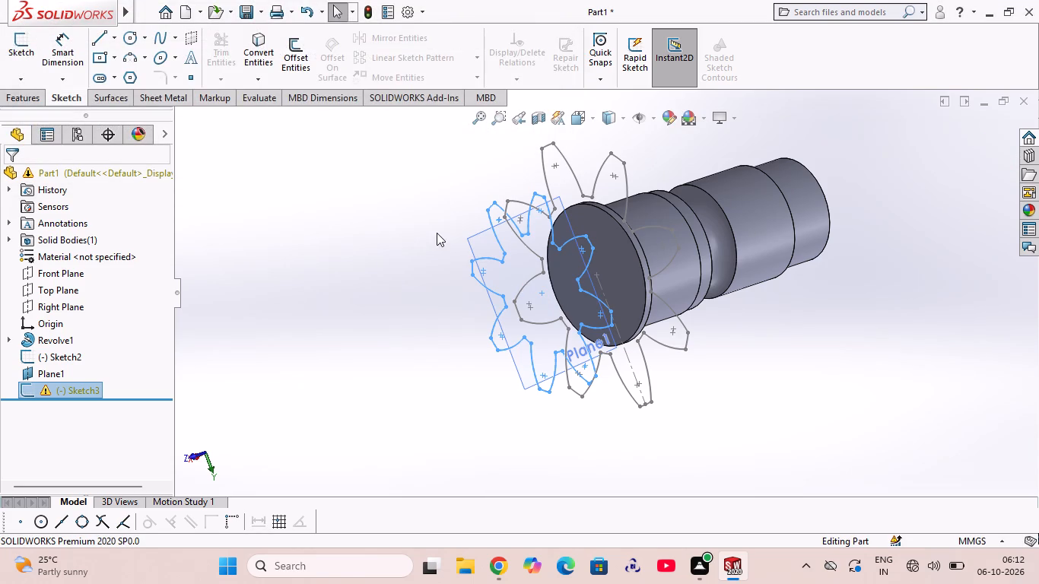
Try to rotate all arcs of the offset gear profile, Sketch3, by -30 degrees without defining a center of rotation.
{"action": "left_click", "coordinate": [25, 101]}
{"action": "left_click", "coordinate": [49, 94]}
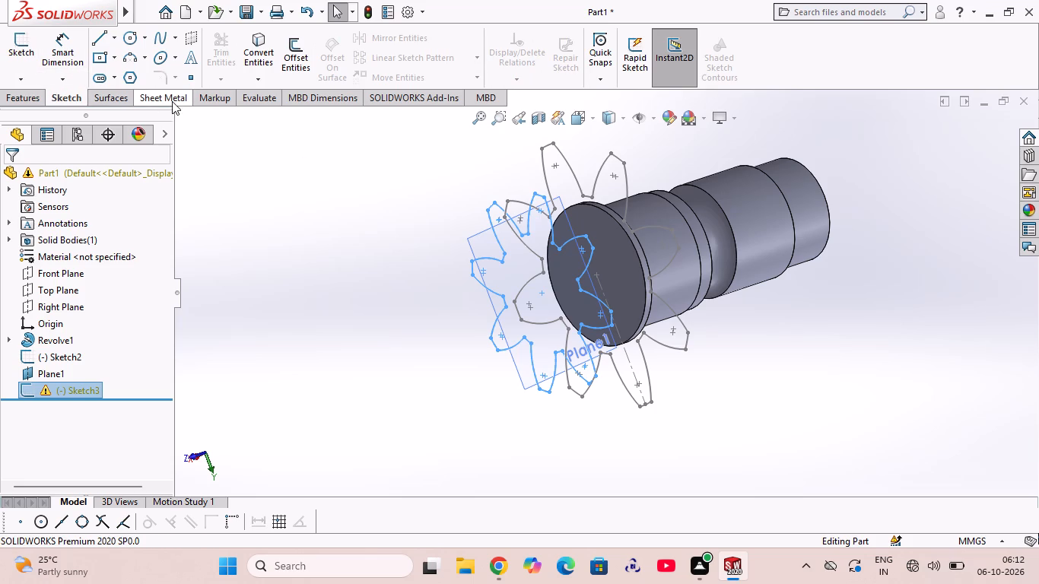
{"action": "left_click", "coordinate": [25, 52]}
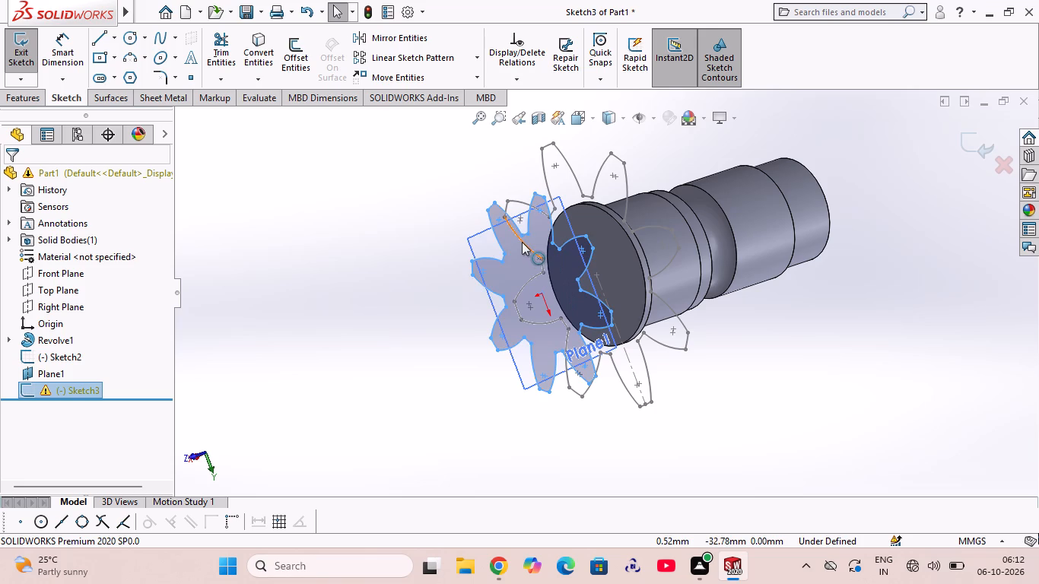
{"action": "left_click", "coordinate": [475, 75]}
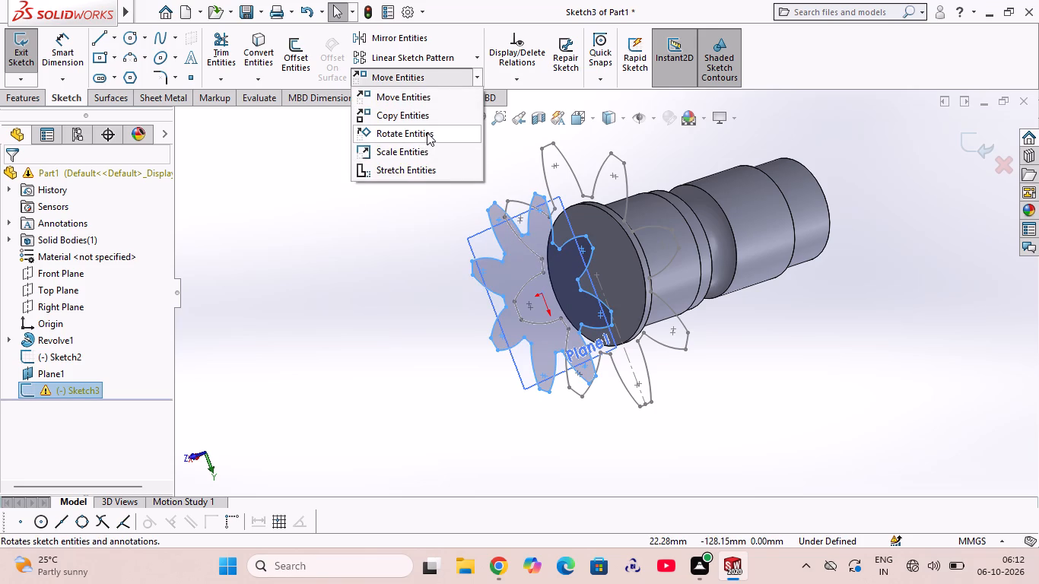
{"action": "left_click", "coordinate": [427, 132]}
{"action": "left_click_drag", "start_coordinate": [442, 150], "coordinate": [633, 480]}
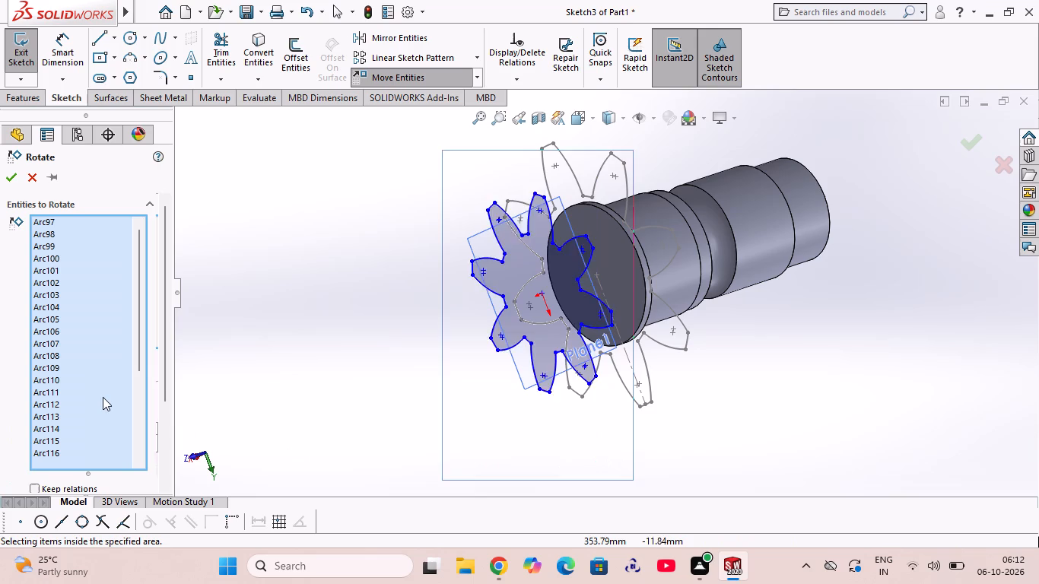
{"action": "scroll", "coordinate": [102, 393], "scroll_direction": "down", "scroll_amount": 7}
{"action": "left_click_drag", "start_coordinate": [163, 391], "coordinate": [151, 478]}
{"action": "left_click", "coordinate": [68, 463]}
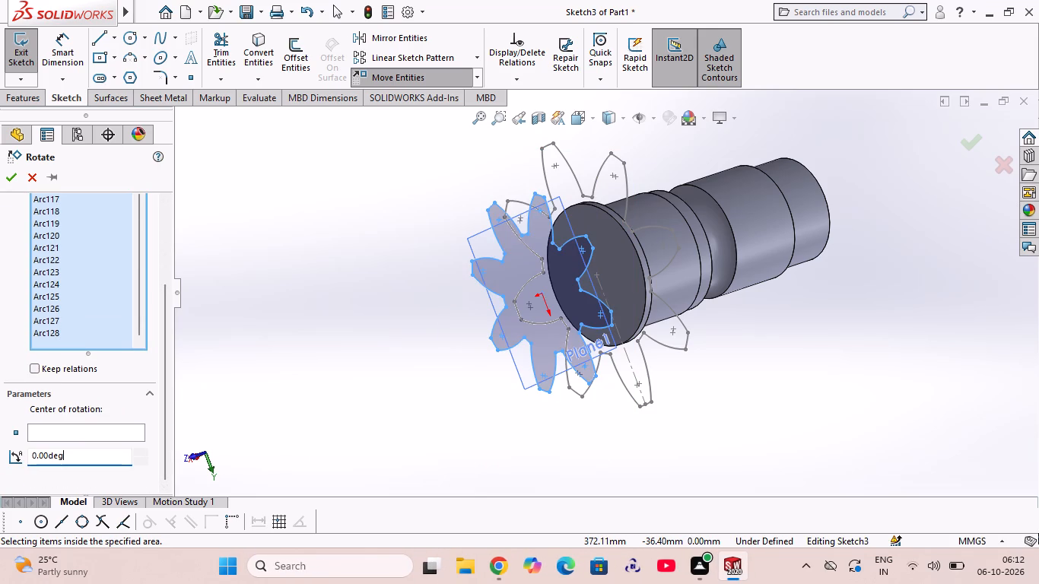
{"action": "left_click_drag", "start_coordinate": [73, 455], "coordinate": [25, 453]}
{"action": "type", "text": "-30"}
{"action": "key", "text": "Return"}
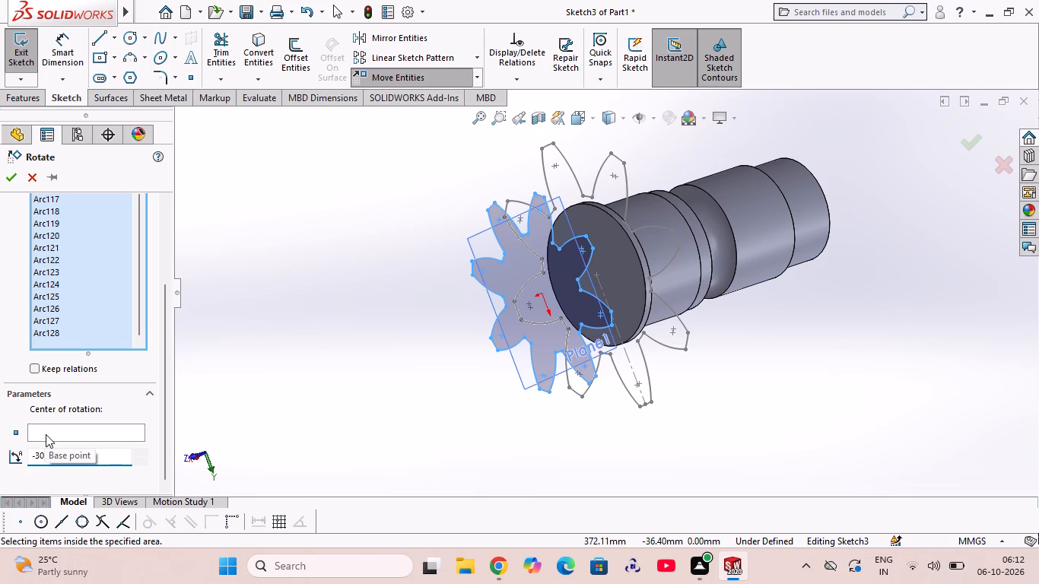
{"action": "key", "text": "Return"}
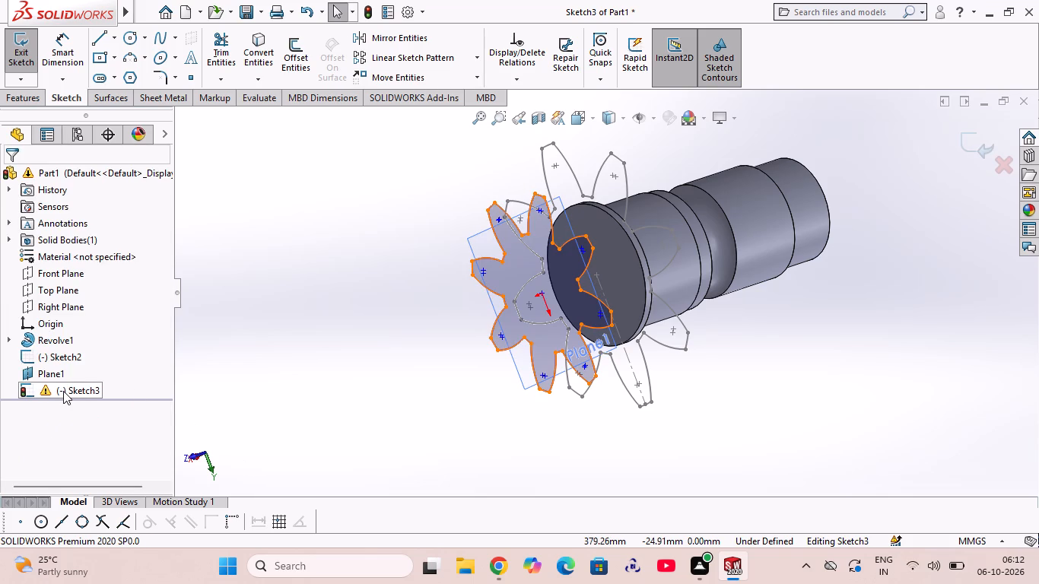
Undo back through the removal of Plane1 as the sketch plane of the offset gear profile, Sketch3.
{"action": "key", "text": "ctrl+z"}
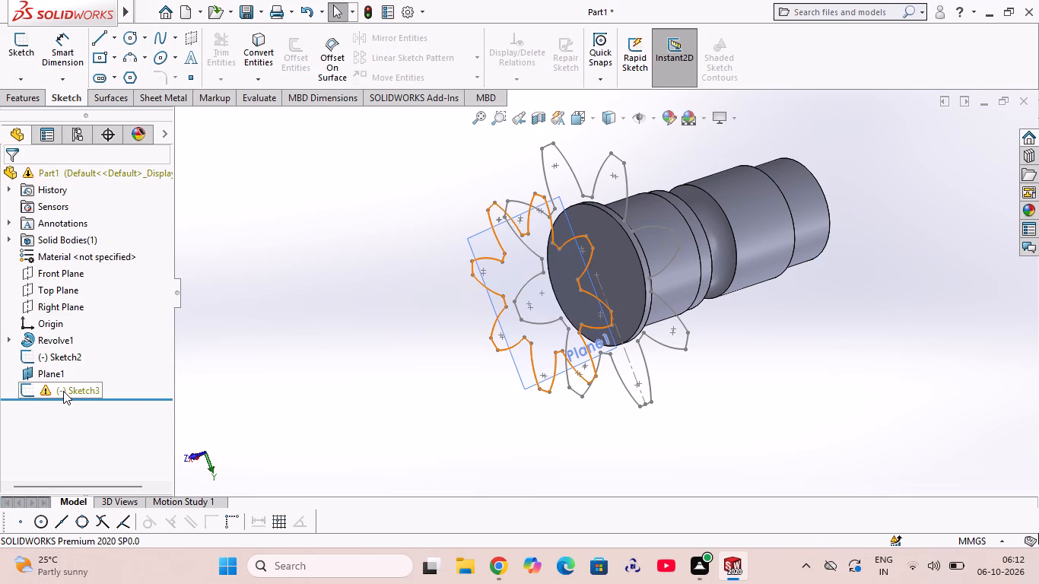
{"action": "key", "text": "ctrl+z"}
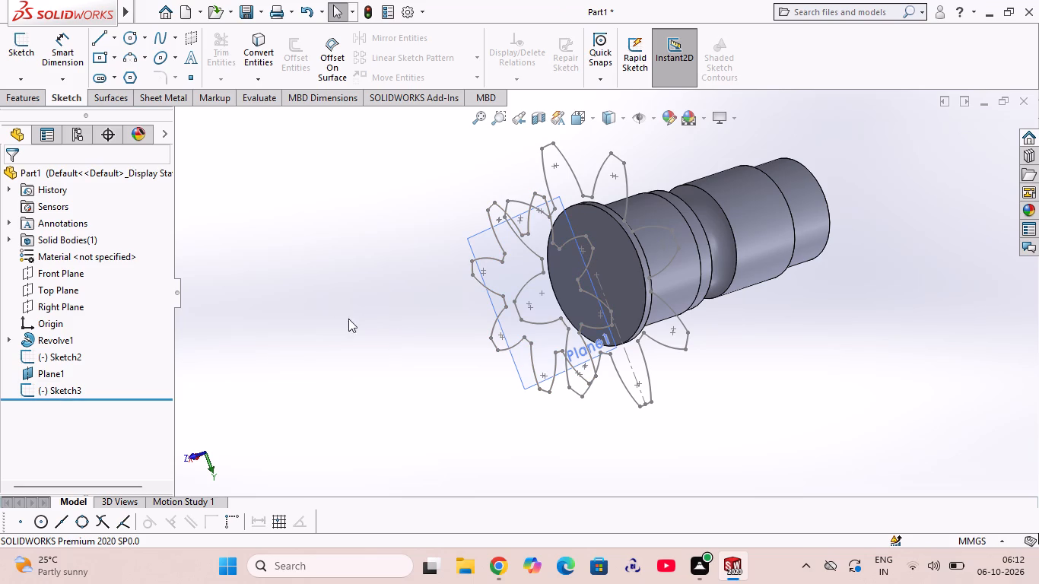
Check the sketch plane assigned to the offset gear profile, Sketch3, and accept Plane1.
{"action": "left_click", "coordinate": [29, 54]}
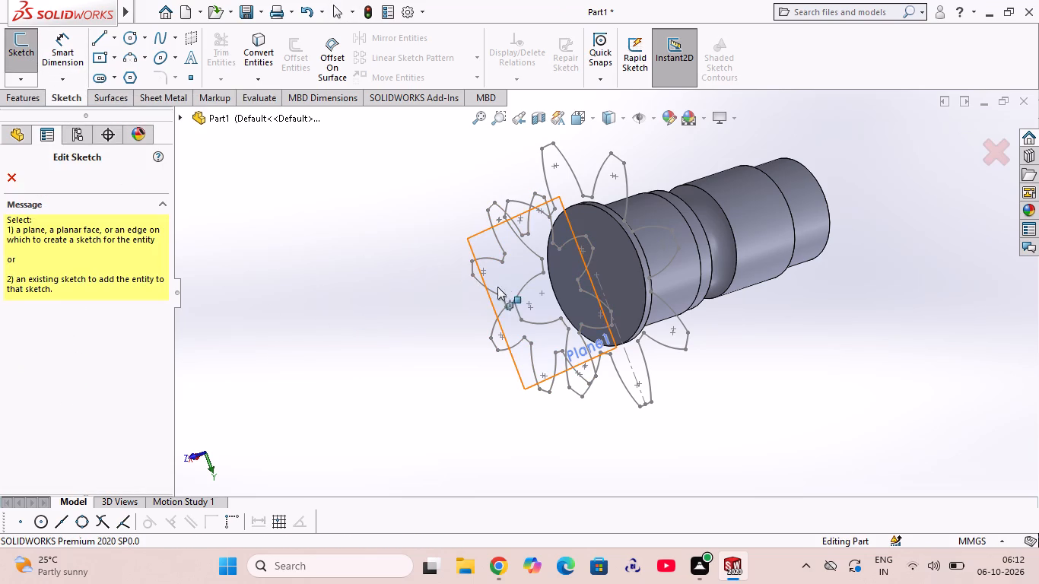
{"action": "left_click", "coordinate": [7, 175]}
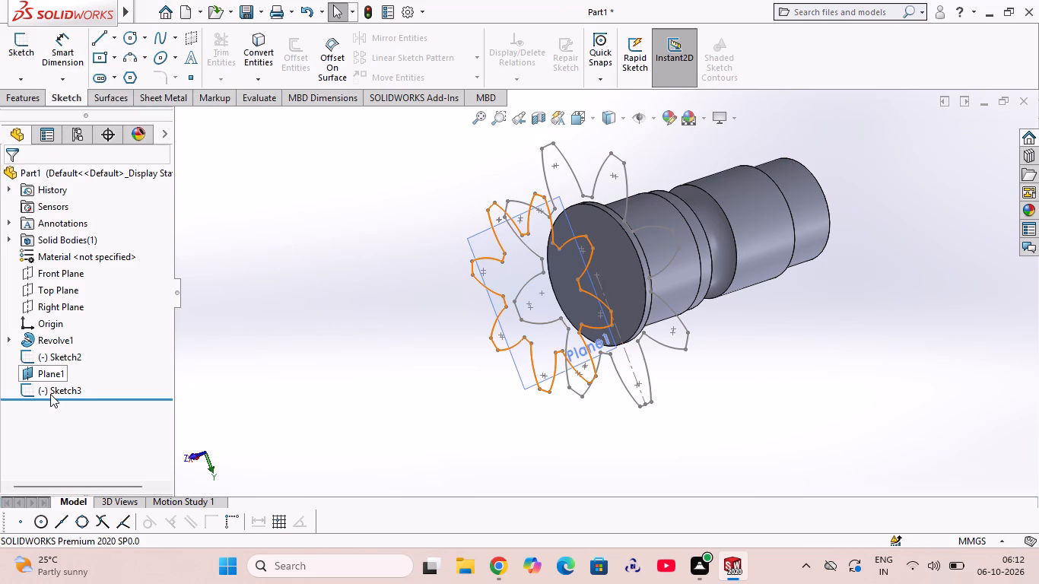
{"action": "left_click", "coordinate": [50, 395]}
{"action": "left_click", "coordinate": [83, 357]}
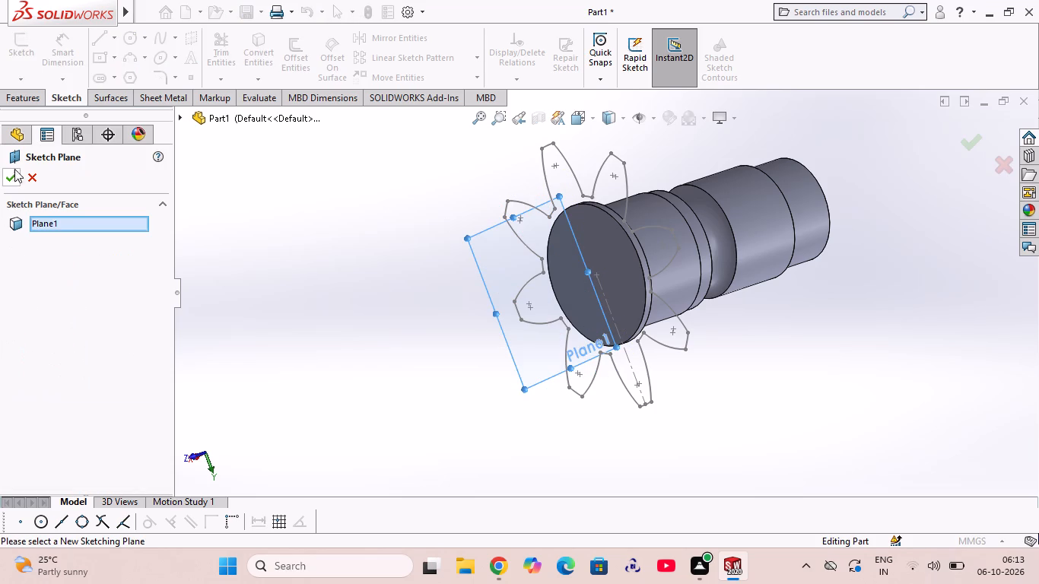
{"action": "left_click", "coordinate": [19, 182]}
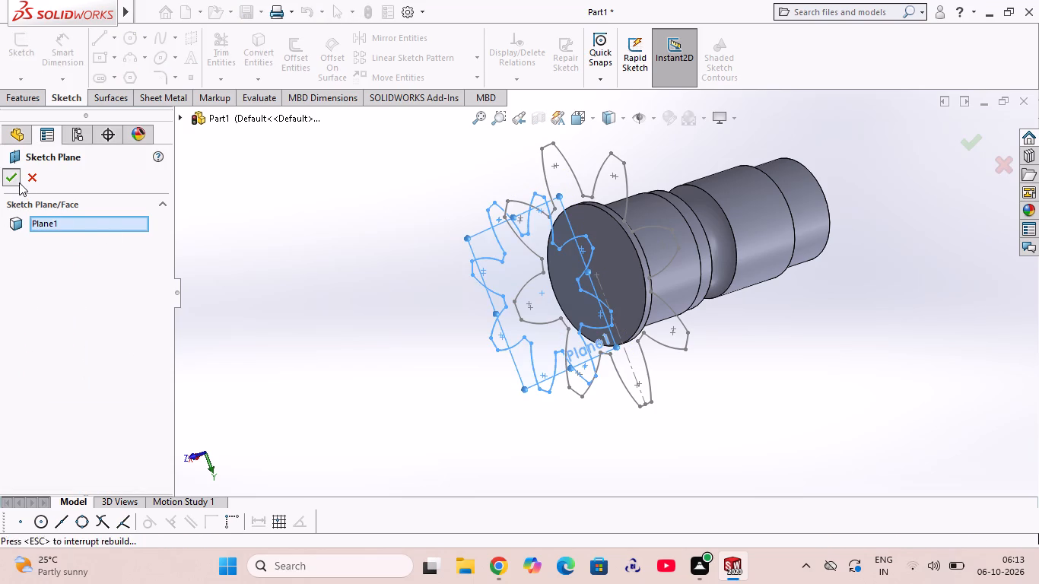
Rotate all arcs of the offset gear profile, Sketch3, by -30 degrees about the profile's center point and exit the sketch.
{"action": "left_click", "coordinate": [29, 40]}
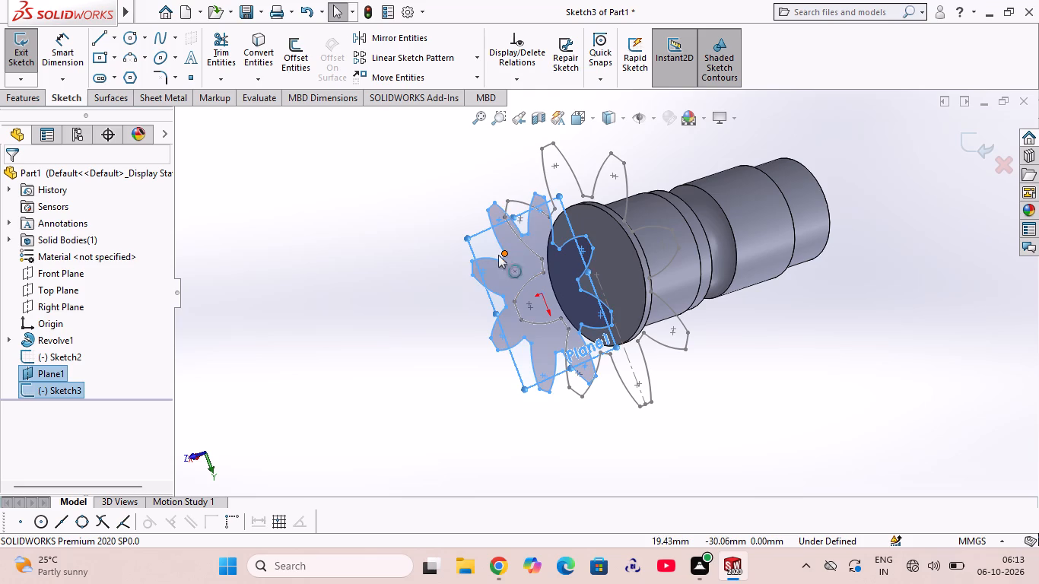
{"action": "left_click", "coordinate": [477, 78]}
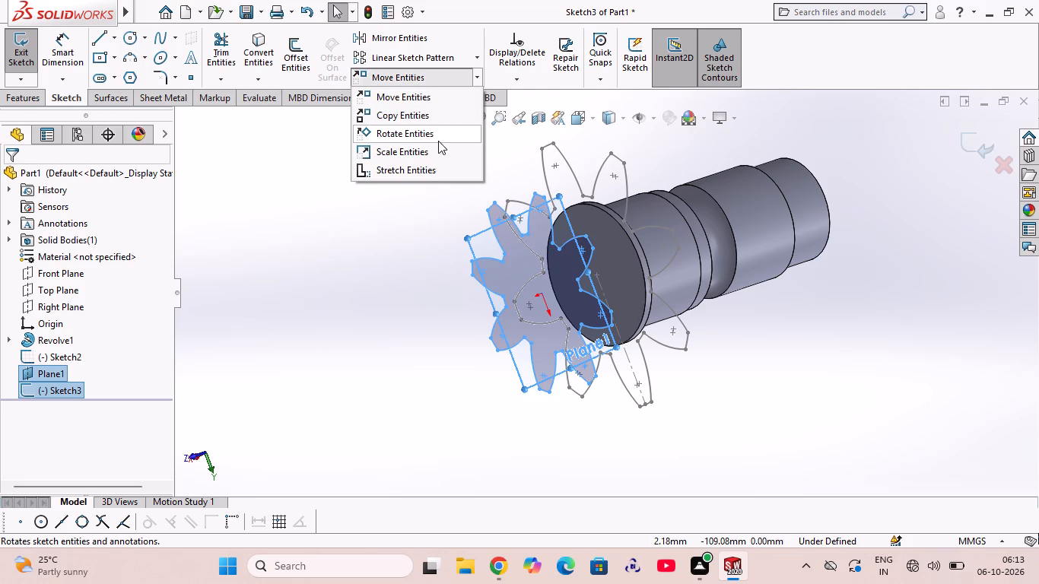
{"action": "left_click", "coordinate": [424, 130]}
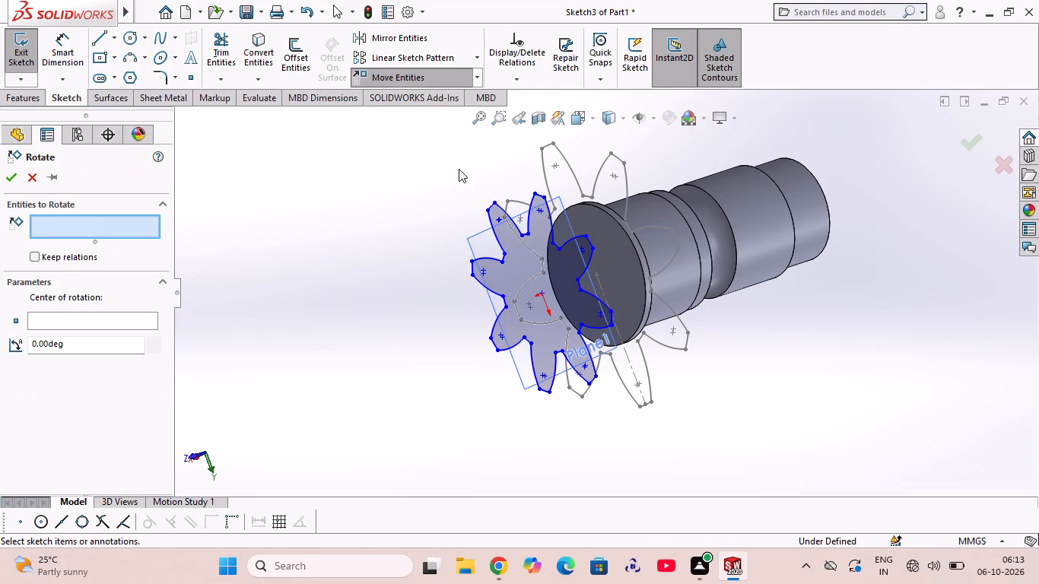
{"action": "left_click_drag", "start_coordinate": [422, 143], "coordinate": [639, 429]}
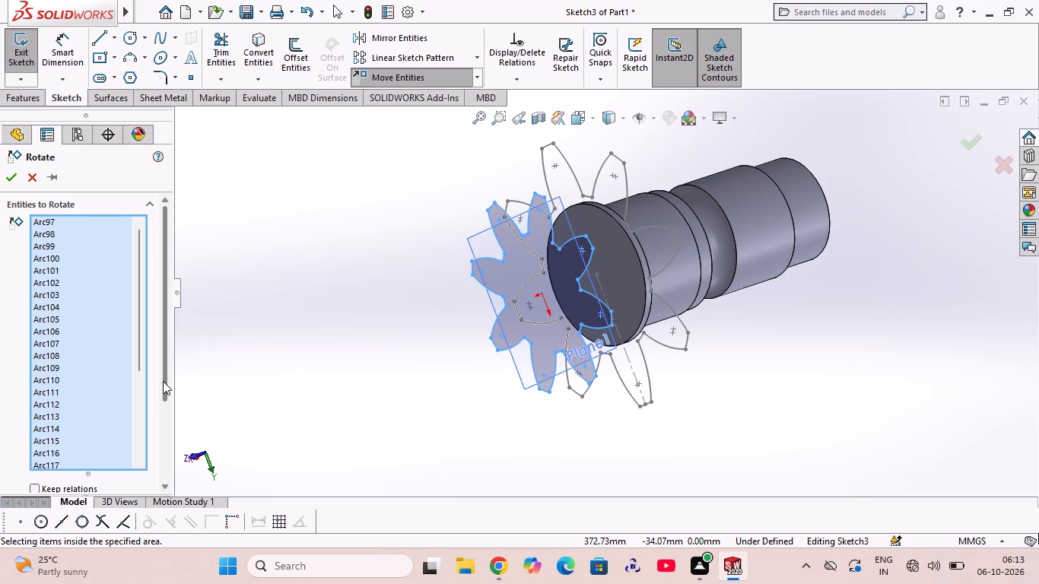
{"action": "left_click_drag", "start_coordinate": [163, 380], "coordinate": [146, 484]}
{"action": "left_click", "coordinate": [109, 434]}
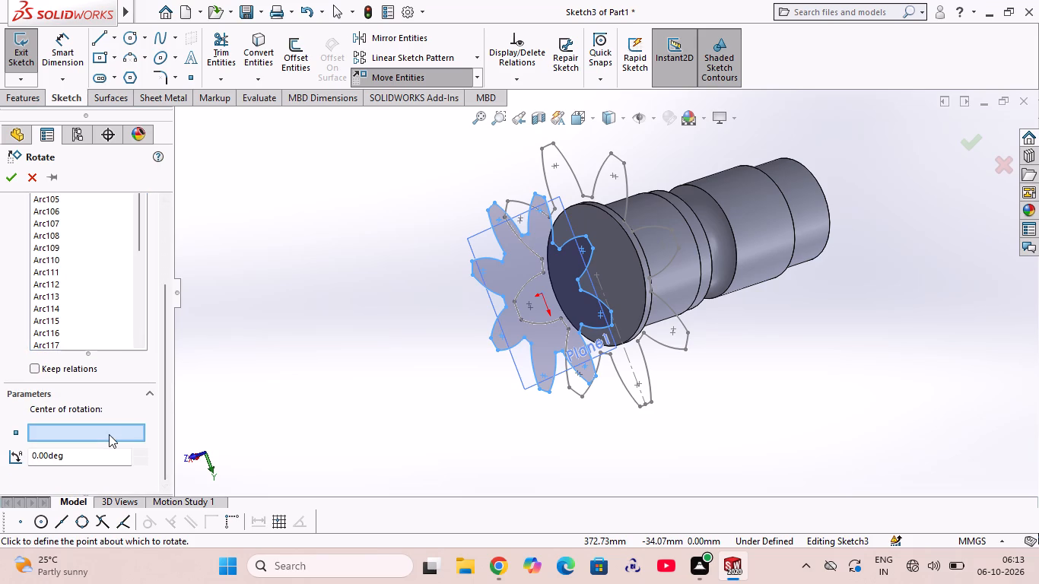
{"action": "left_click", "coordinate": [544, 291]}
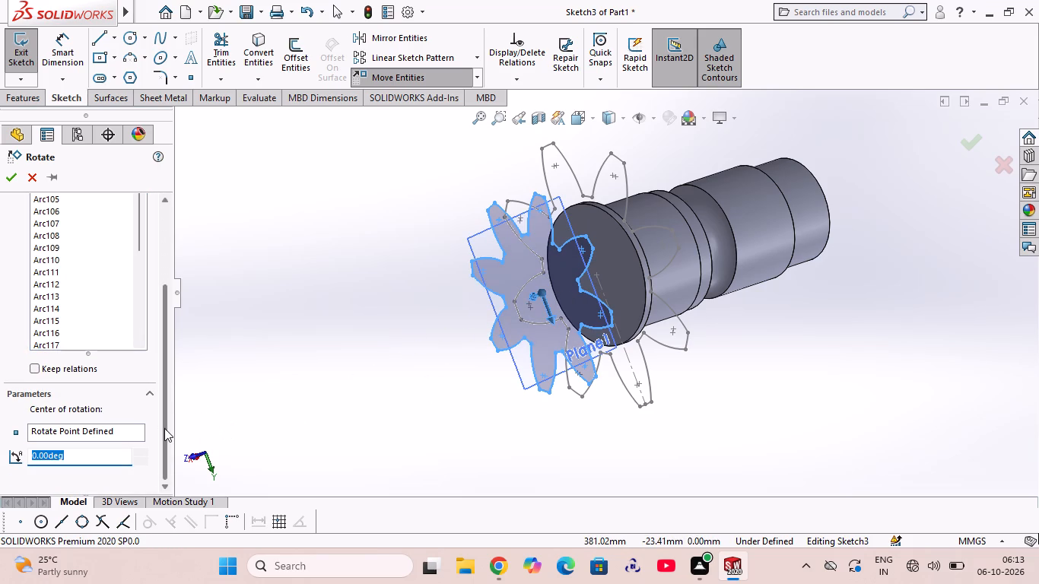
{"action": "type", "text": "-30"}
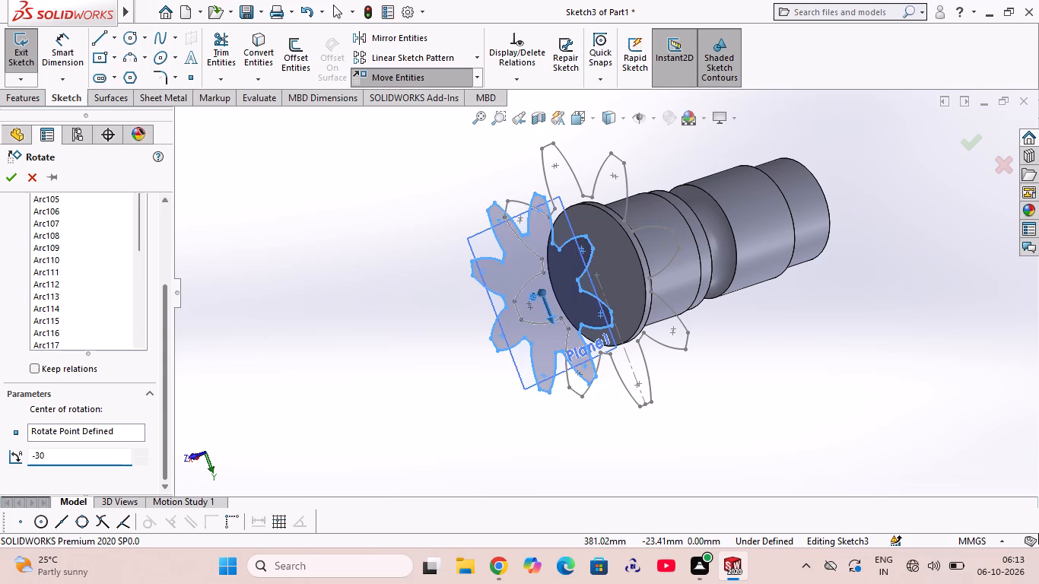
{"action": "key", "text": "Return"}
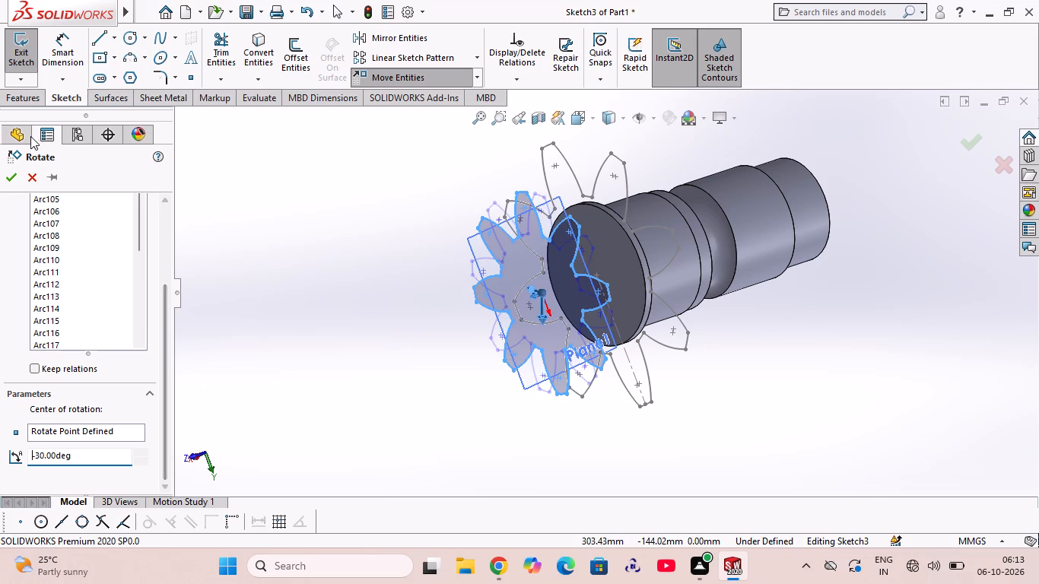
{"action": "left_click", "coordinate": [20, 179]}
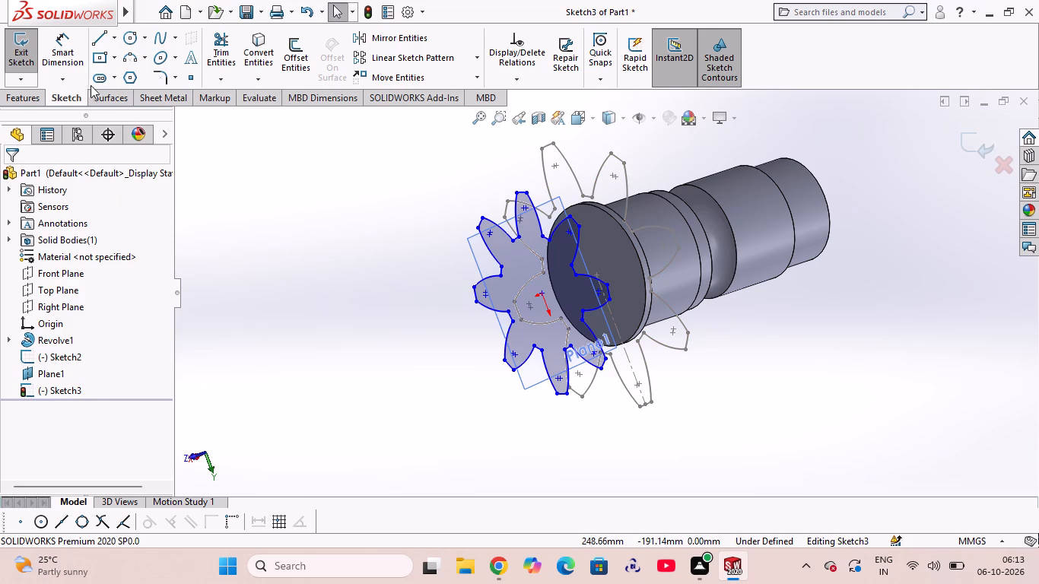
{"action": "left_click", "coordinate": [26, 51]}
Set up a new reference plane offset 95 mm from Plane1, on the side away from the shaft.
{"action": "left_click", "coordinate": [27, 97]}
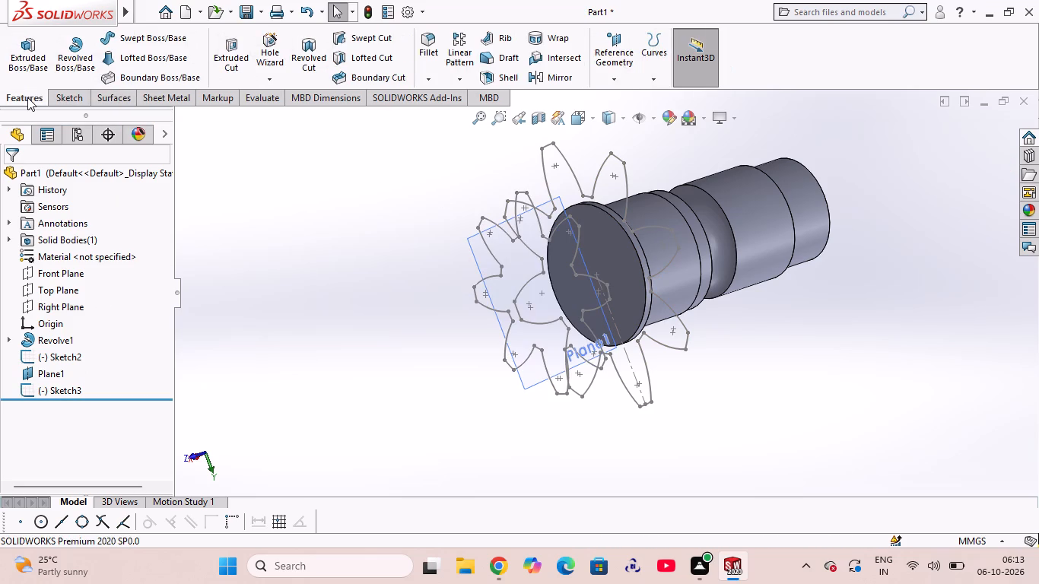
{"action": "left_click", "coordinate": [618, 77]}
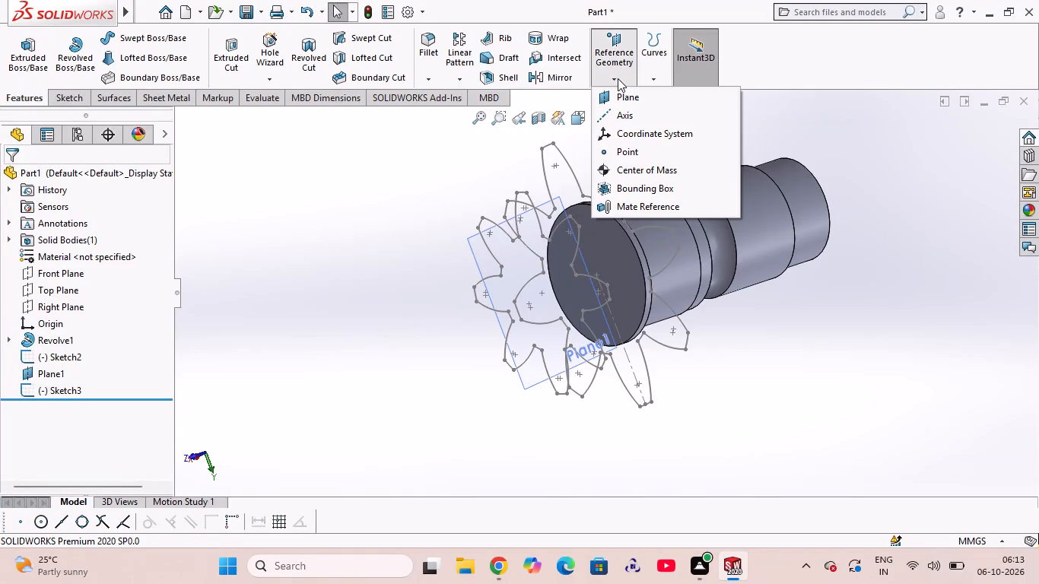
{"action": "left_click", "coordinate": [624, 97]}
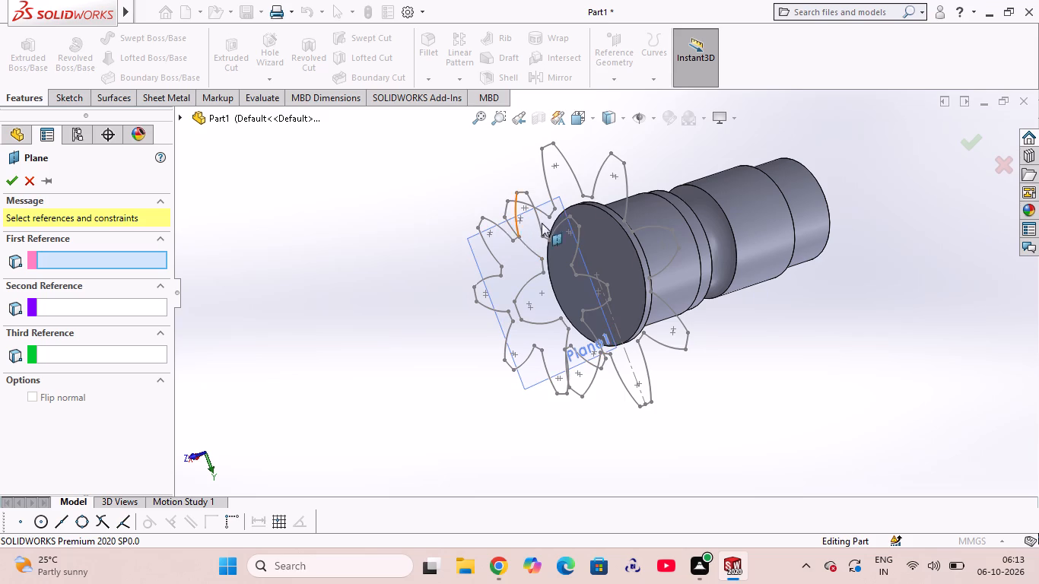
{"action": "middle_click_drag", "start_coordinate": [773, 353], "coordinate": [736, 364]}
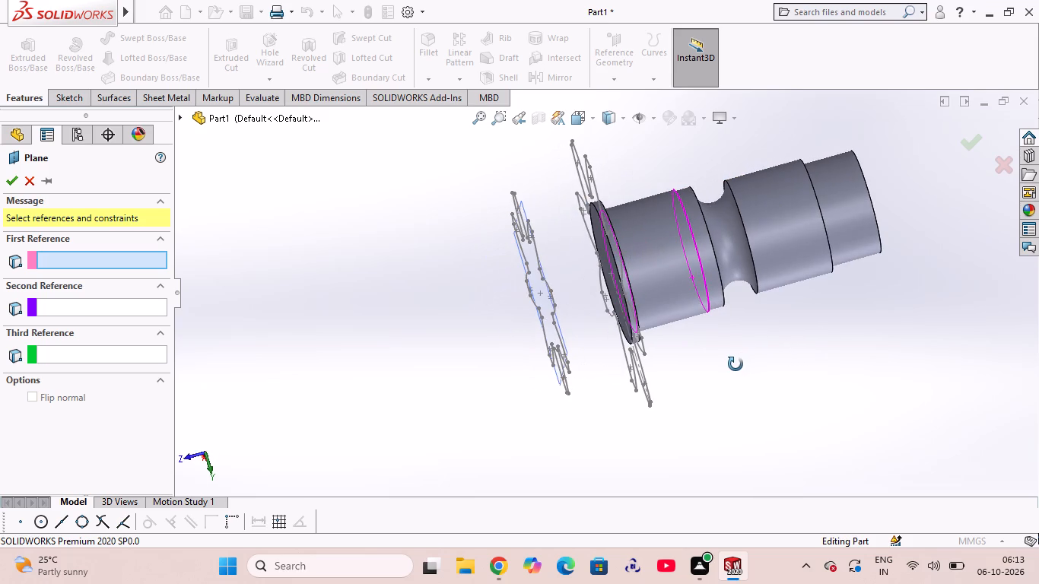
{"action": "middle_click_drag", "start_coordinate": [736, 364], "coordinate": [751, 364]}
{"action": "scroll", "coordinate": [751, 364], "scroll_direction": "up", "scroll_amount": 1}
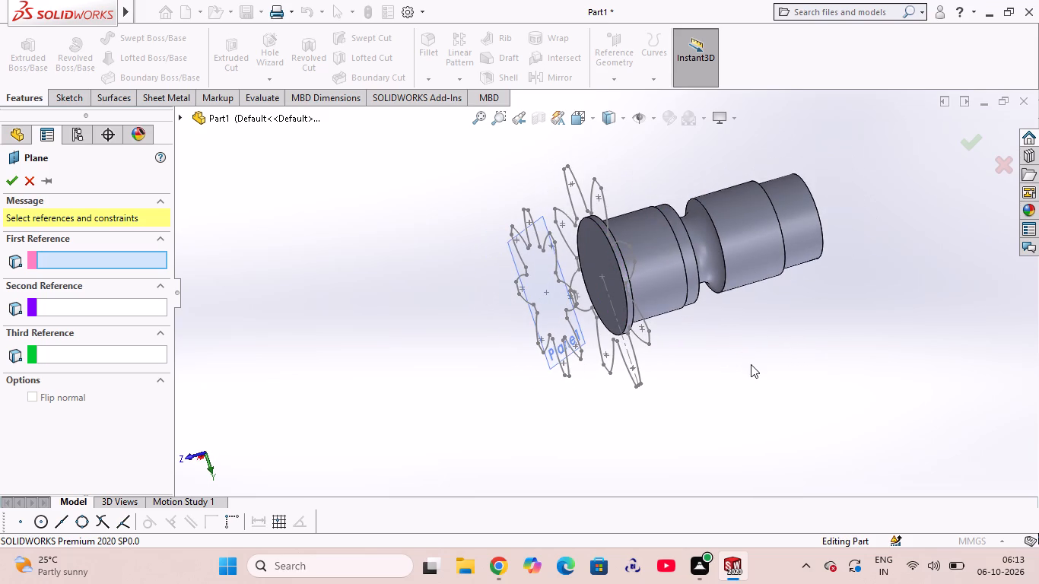
{"action": "left_click", "coordinate": [536, 219]}
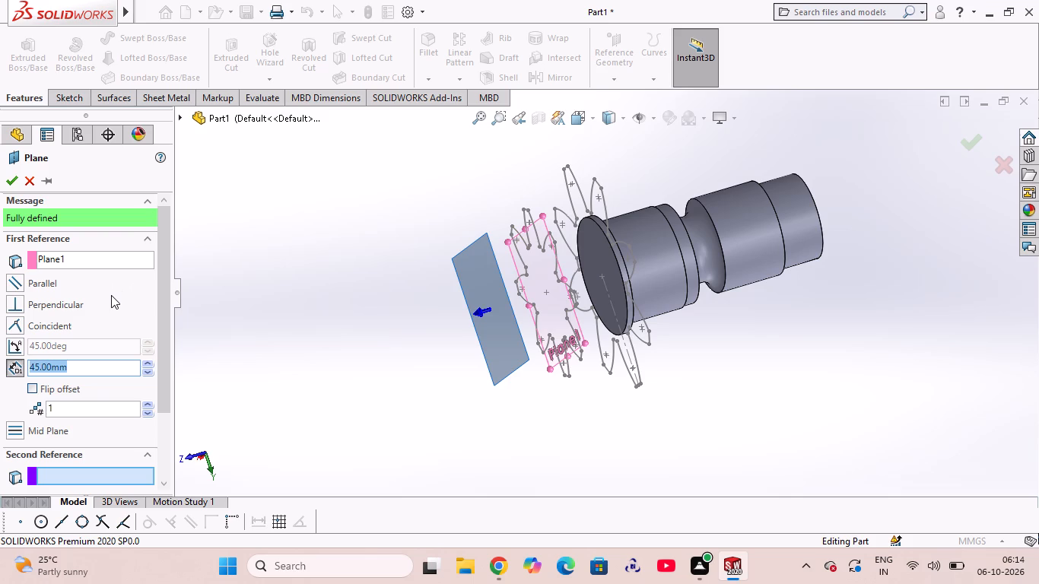
{"action": "type", "text": "95"}
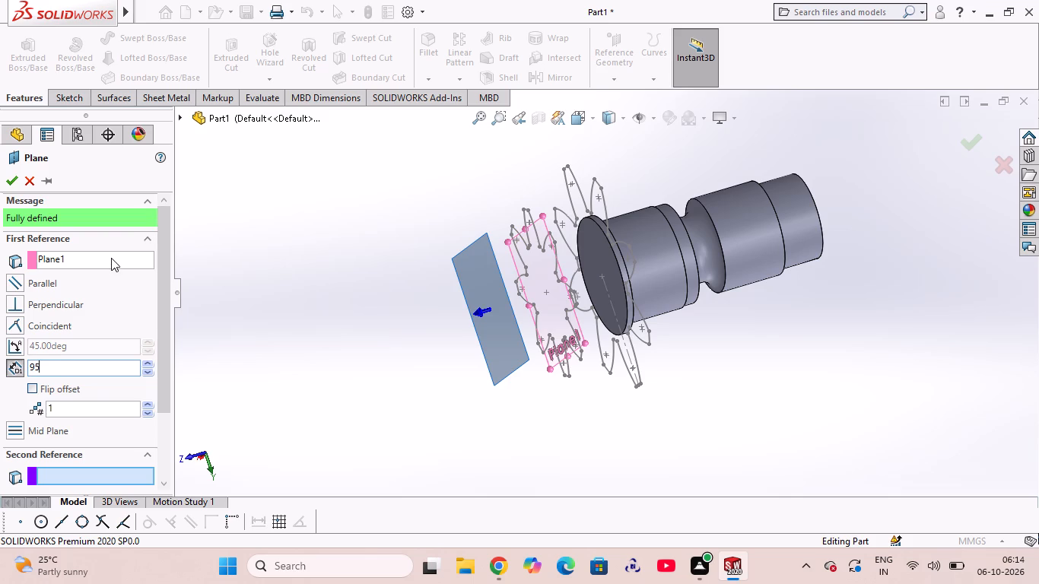
{"action": "left_click", "coordinate": [111, 258]}
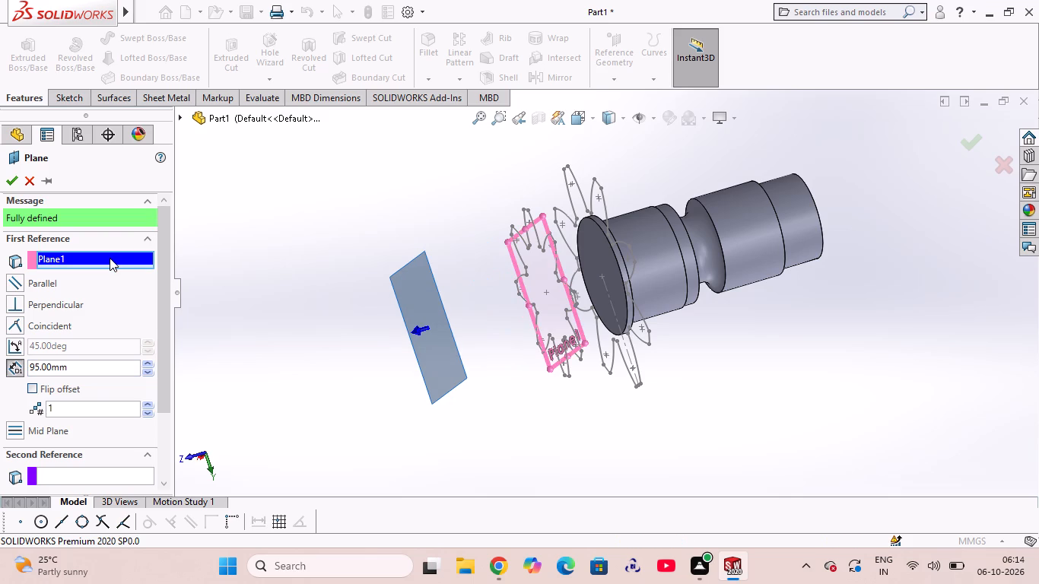
Set the new plane's offset from Plane1 to 50 mm and create the plane.
{"action": "left_click", "coordinate": [73, 373]}
{"action": "left_click_drag", "start_coordinate": [73, 373], "coordinate": [22, 370]}
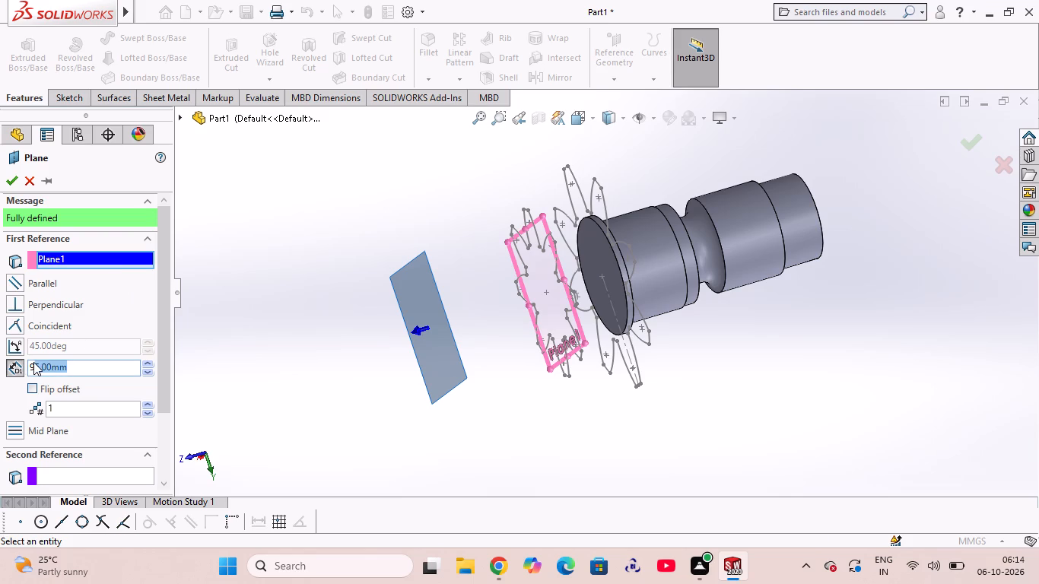
{"action": "type", "text": "50"}
{"action": "left_click", "coordinate": [106, 256]}
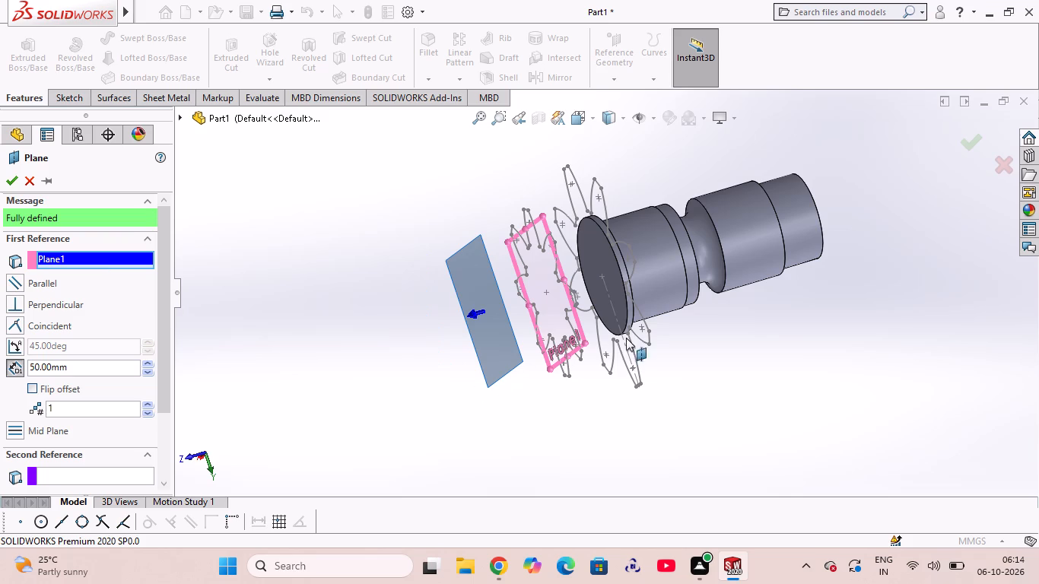
{"action": "middle_click_drag", "start_coordinate": [722, 358], "coordinate": [700, 375]}
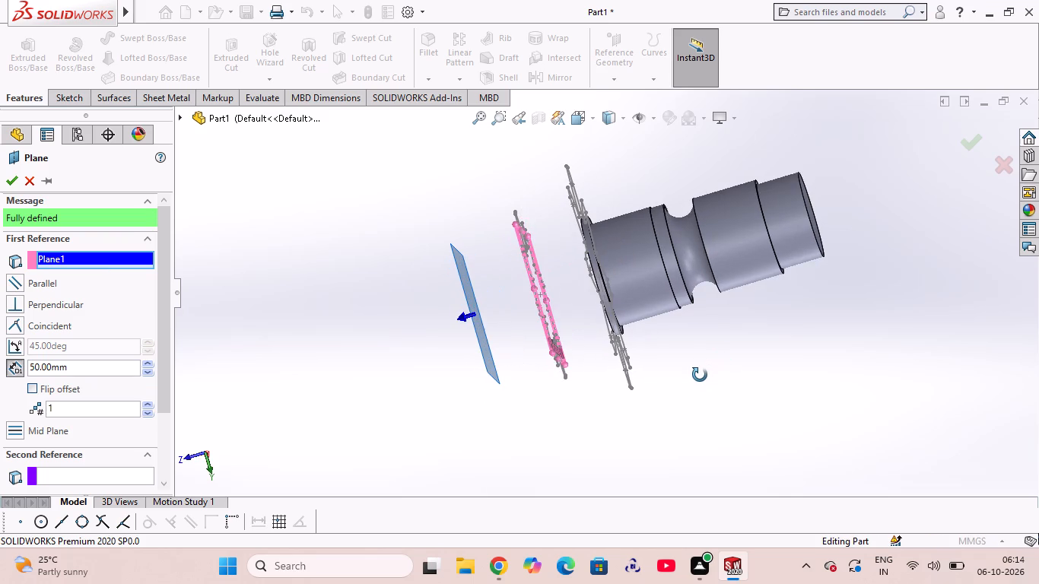
{"action": "middle_click_drag", "start_coordinate": [700, 375], "coordinate": [747, 389]}
{"action": "scroll", "coordinate": [700, 376], "scroll_direction": "up", "scroll_amount": 2}
{"action": "left_click", "coordinate": [10, 185]}
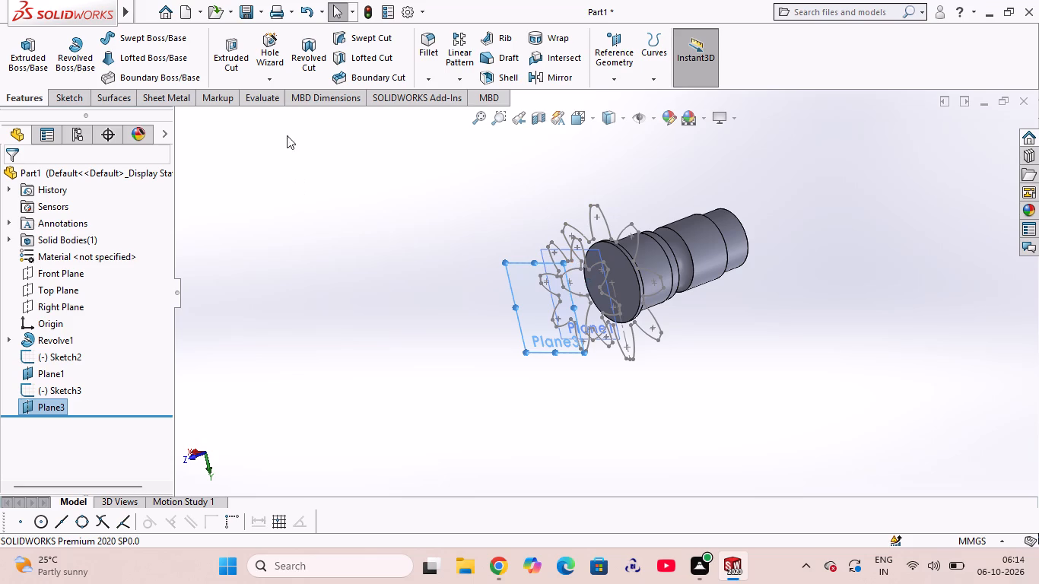
Open a new sketch on the outer offset plane, Plane3.
{"action": "left_click", "coordinate": [71, 94]}
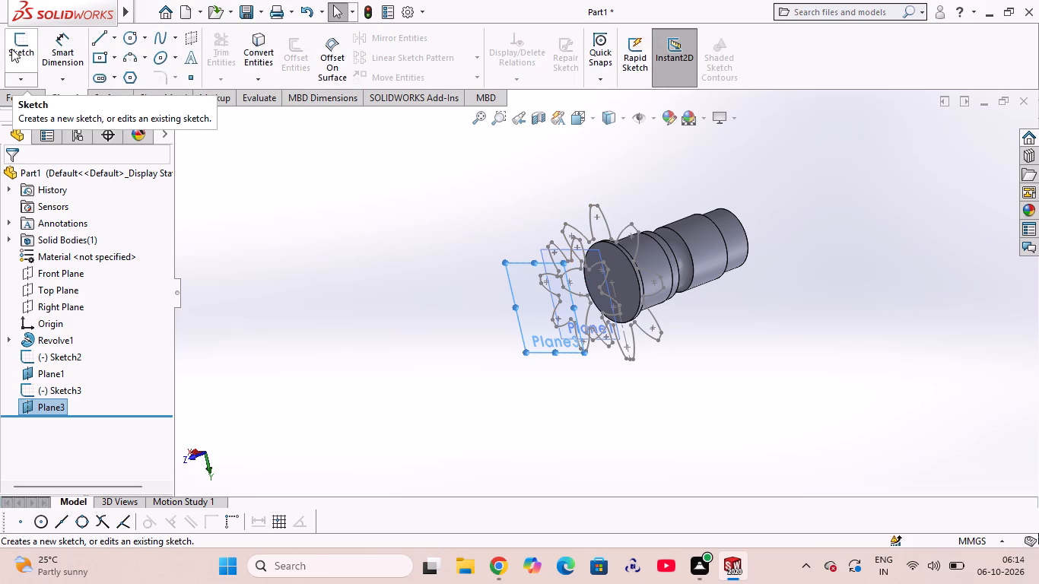
{"action": "left_click", "coordinate": [8, 46]}
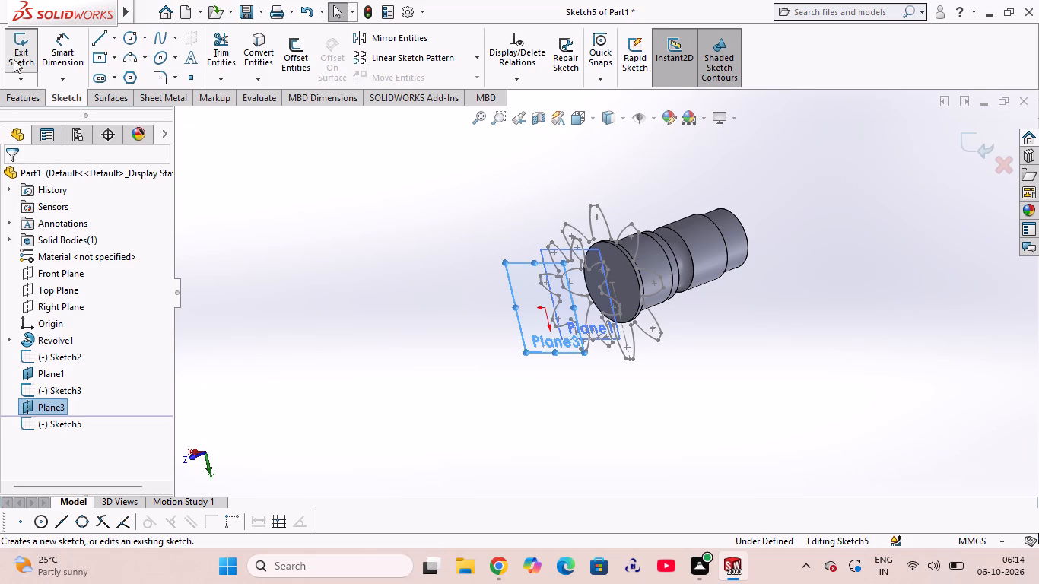
{"action": "left_click", "coordinate": [22, 49]}
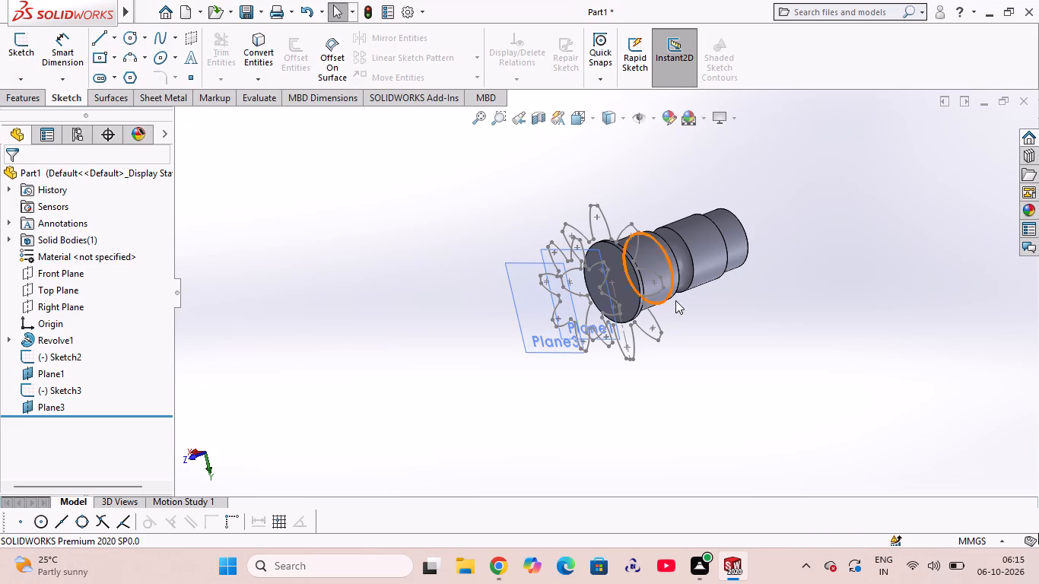
{"action": "left_click", "coordinate": [514, 310]}
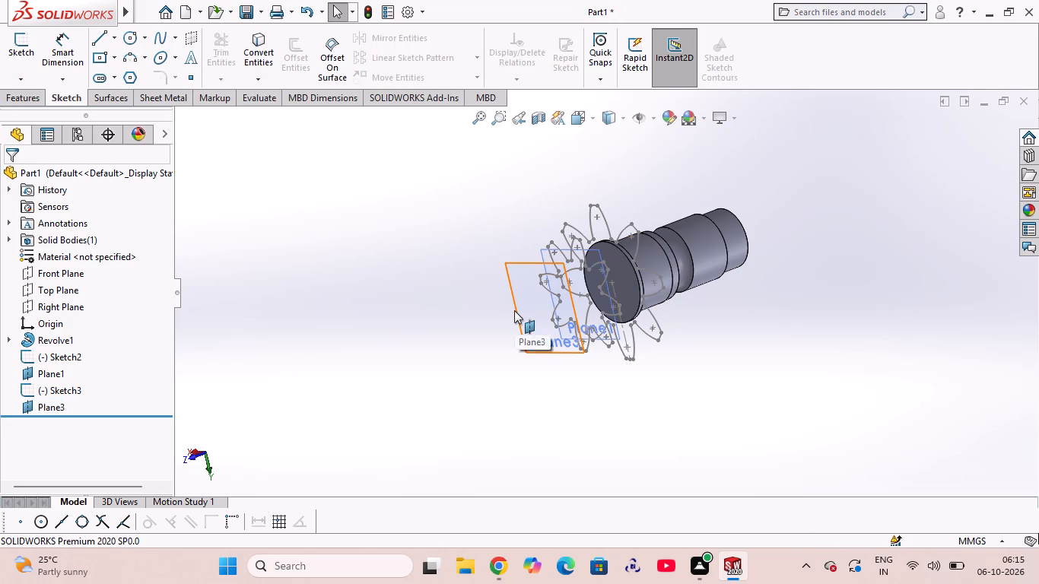
{"action": "left_click", "coordinate": [580, 267]}
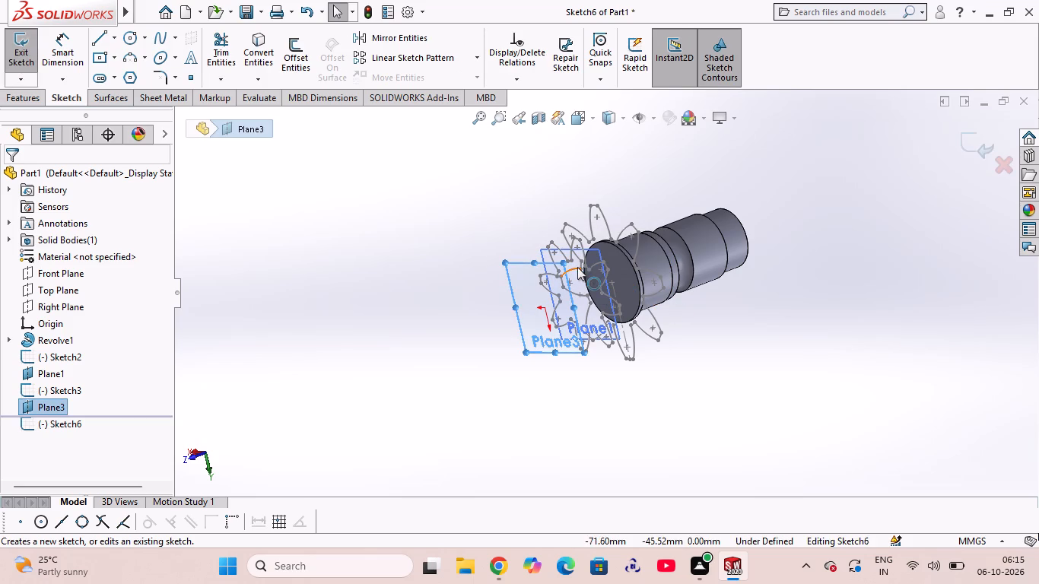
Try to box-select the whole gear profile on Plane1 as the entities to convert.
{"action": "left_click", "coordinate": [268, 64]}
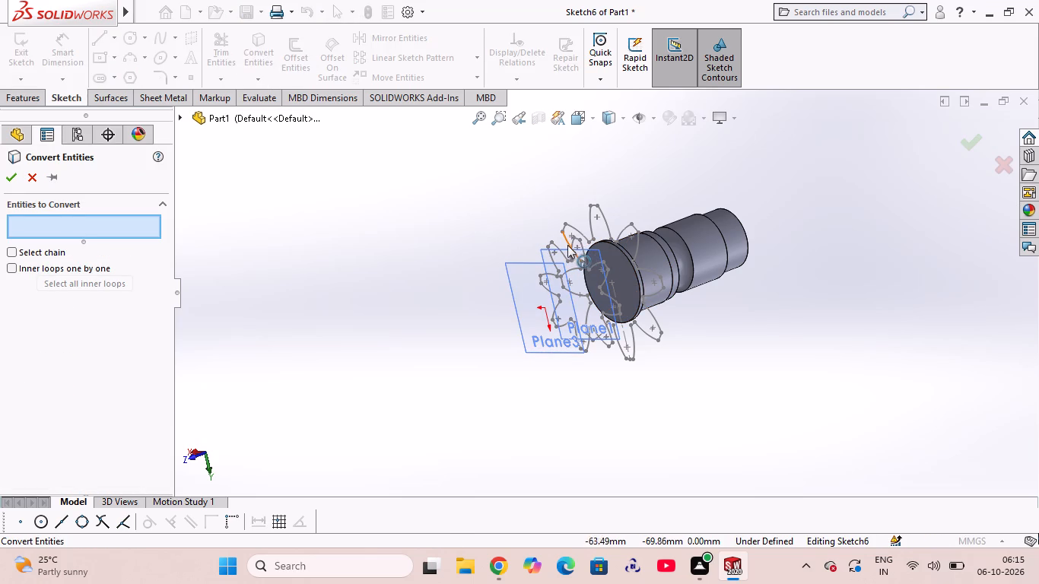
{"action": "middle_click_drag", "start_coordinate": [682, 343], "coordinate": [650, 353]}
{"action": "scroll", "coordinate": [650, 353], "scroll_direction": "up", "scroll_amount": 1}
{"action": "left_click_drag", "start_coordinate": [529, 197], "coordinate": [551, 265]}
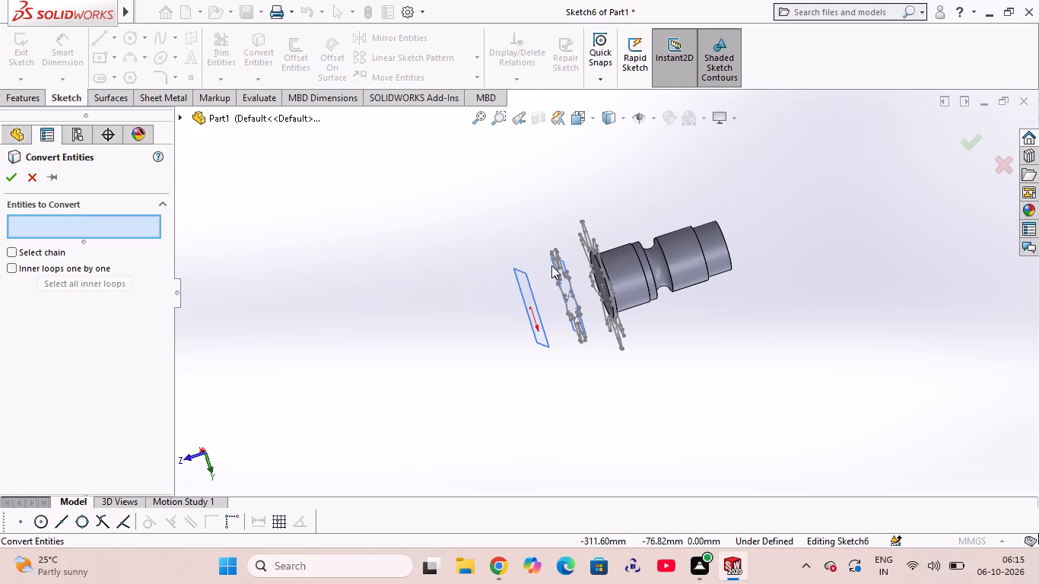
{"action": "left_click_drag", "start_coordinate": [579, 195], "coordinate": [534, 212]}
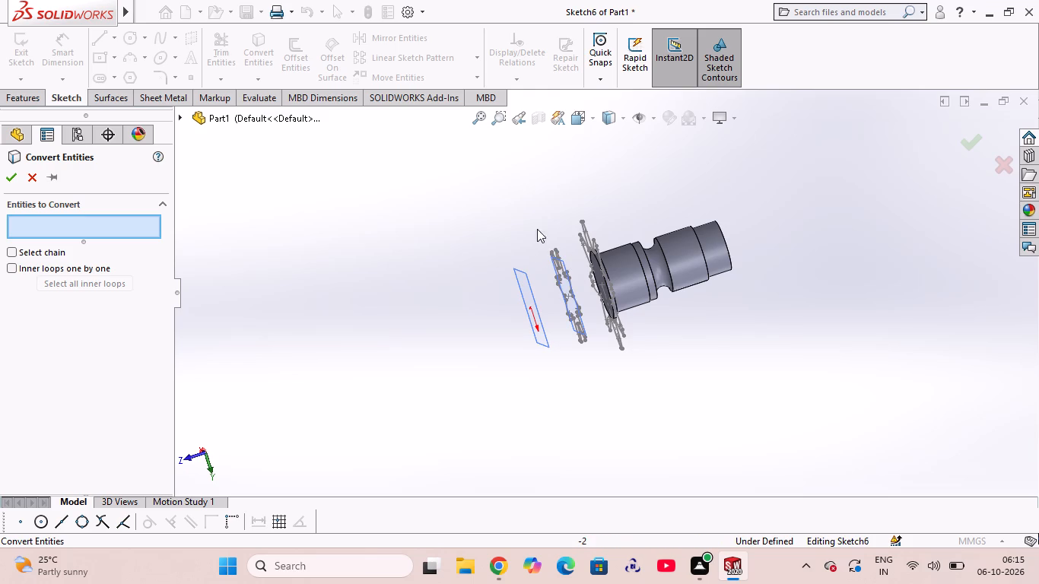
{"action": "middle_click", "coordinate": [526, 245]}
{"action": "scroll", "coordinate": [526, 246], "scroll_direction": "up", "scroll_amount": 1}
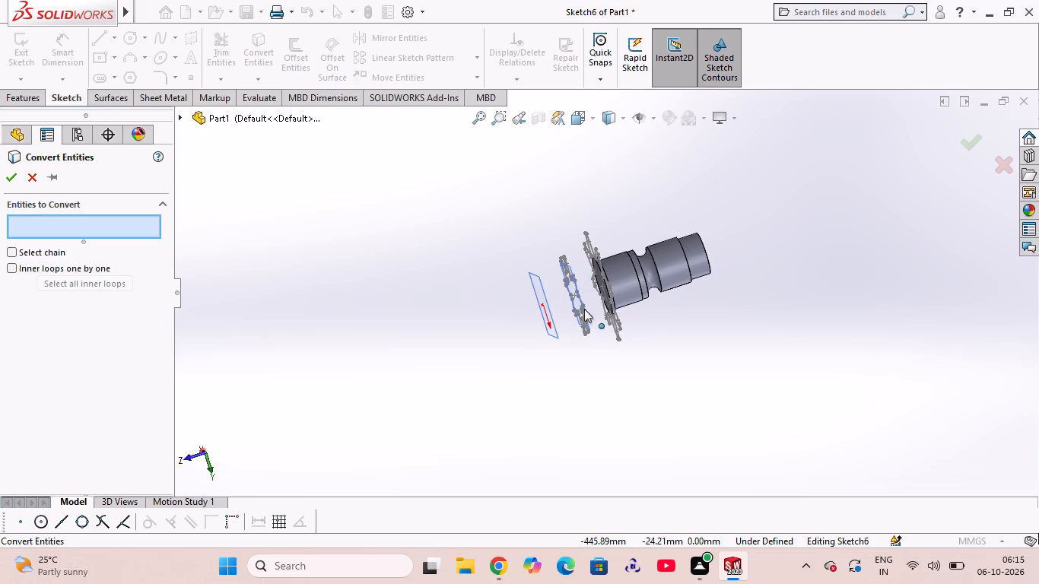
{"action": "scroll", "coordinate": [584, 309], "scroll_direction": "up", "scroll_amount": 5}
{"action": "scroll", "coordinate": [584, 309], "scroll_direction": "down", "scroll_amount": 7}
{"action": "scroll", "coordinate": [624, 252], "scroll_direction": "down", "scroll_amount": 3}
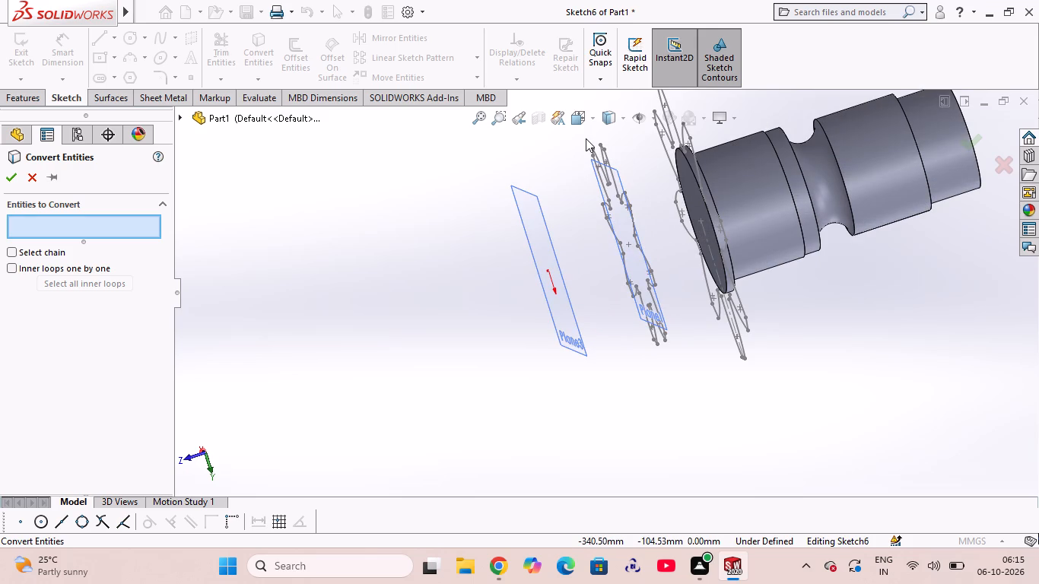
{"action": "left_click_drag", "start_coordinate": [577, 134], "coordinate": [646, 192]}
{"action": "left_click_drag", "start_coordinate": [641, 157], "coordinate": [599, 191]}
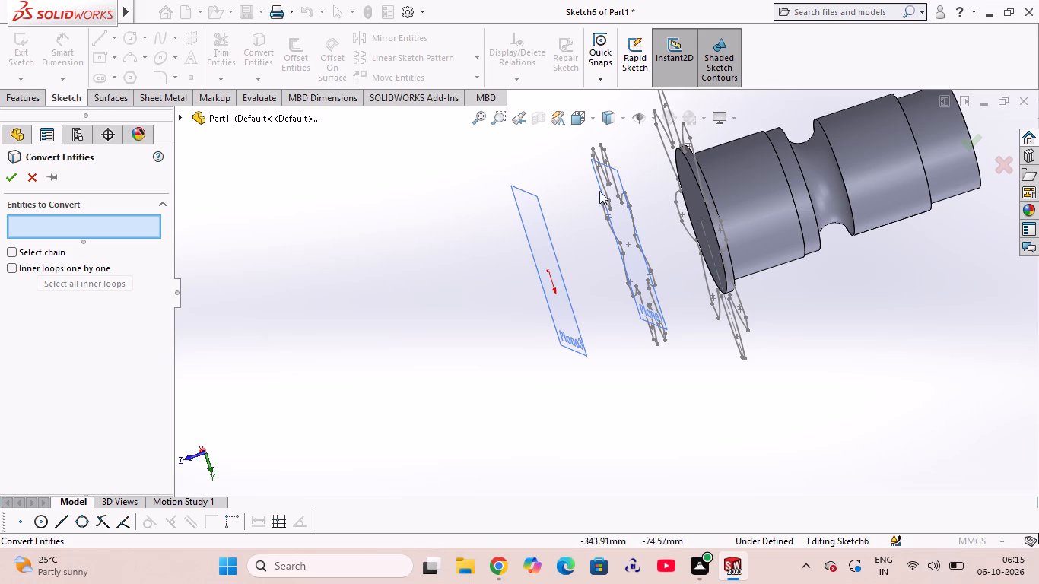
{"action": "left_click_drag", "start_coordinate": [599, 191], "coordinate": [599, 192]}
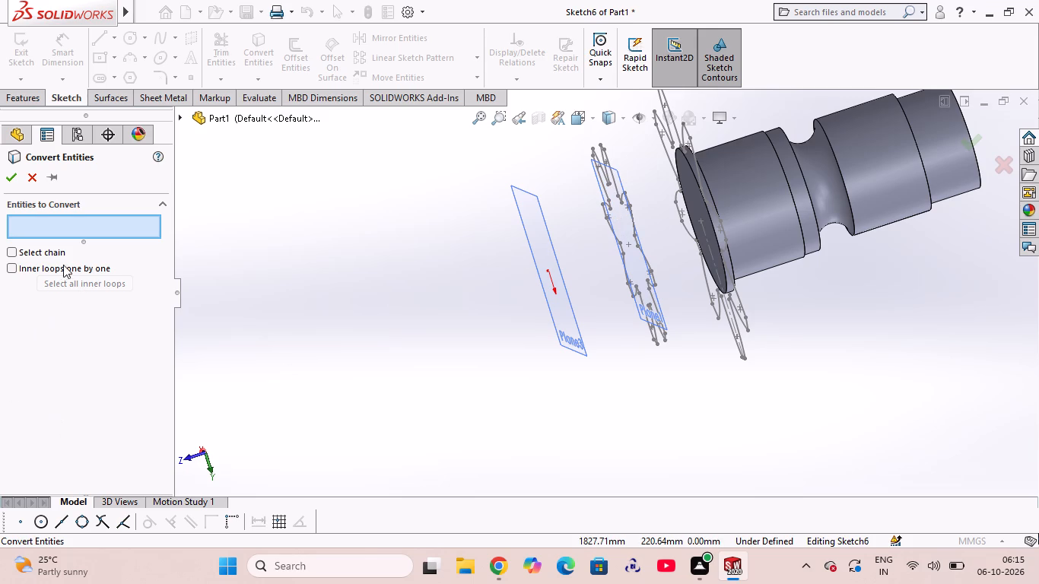
Convert the complete Plane1 gear profile into the Plane3 sketch using chain selection.
{"action": "left_click", "coordinate": [52, 250]}
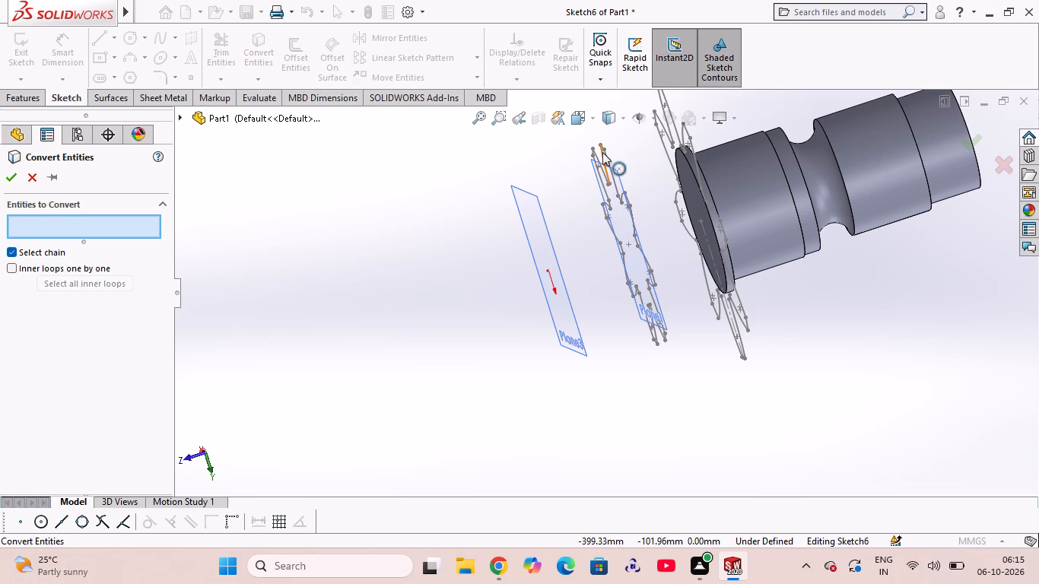
{"action": "left_click_drag", "start_coordinate": [579, 138], "coordinate": [617, 187]}
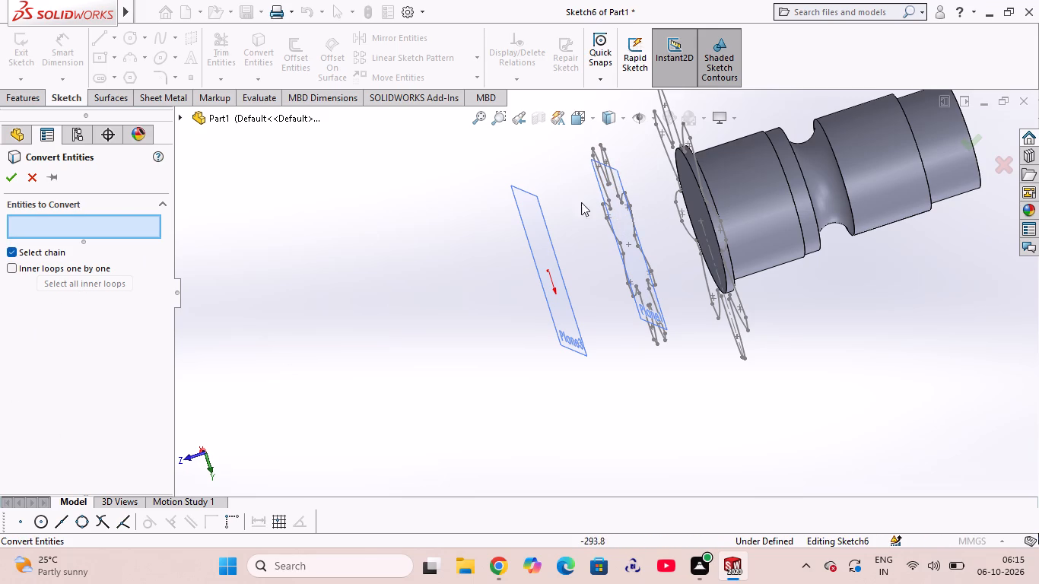
{"action": "left_click", "coordinate": [88, 227]}
{"action": "middle_click_drag", "start_coordinate": [600, 272], "coordinate": [601, 272]}
{"action": "middle_click_drag", "start_coordinate": [601, 272], "coordinate": [624, 273]}
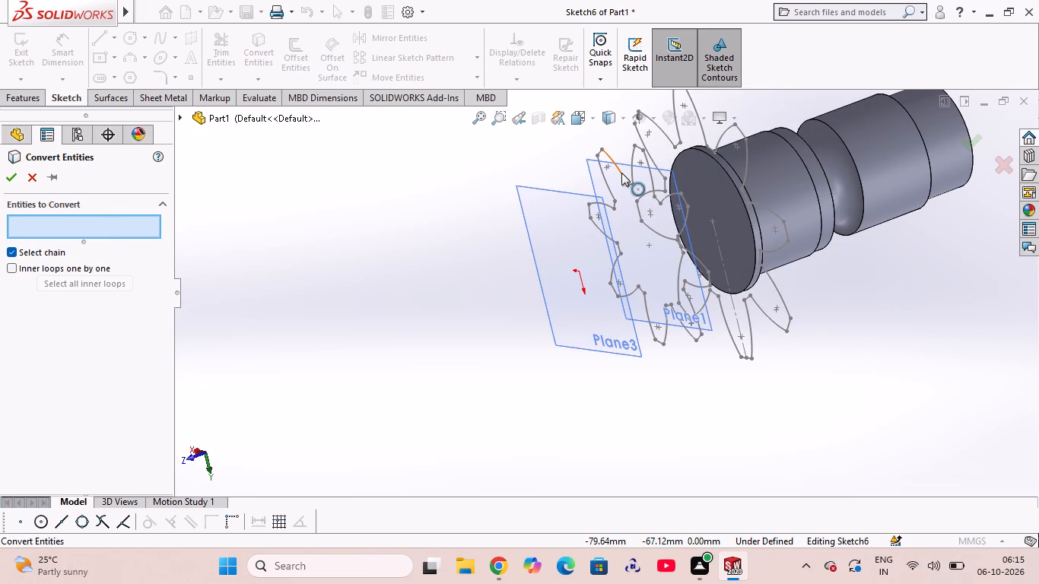
{"action": "left_click", "coordinate": [621, 173]}
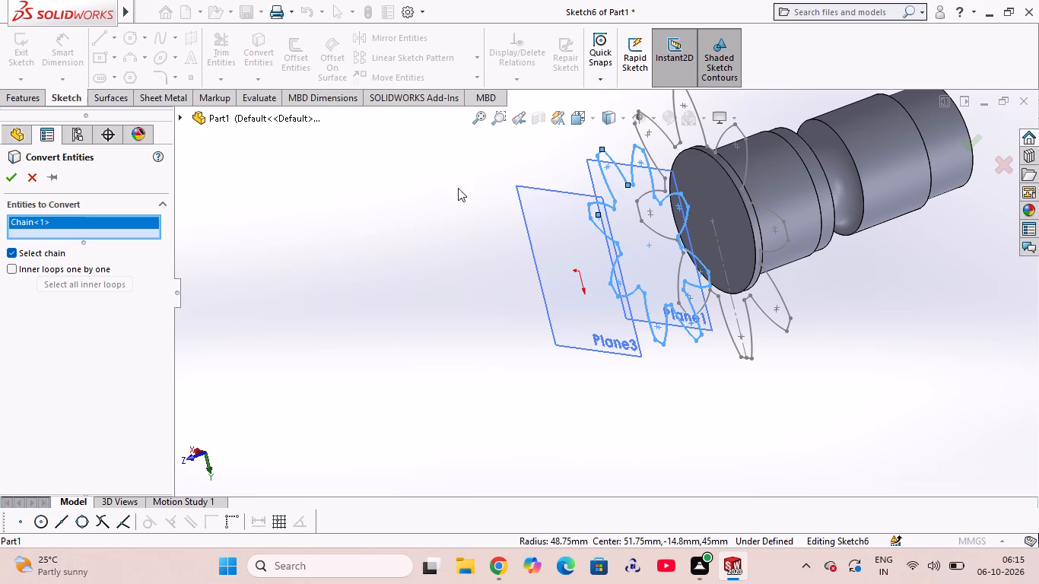
{"action": "left_click", "coordinate": [12, 182]}
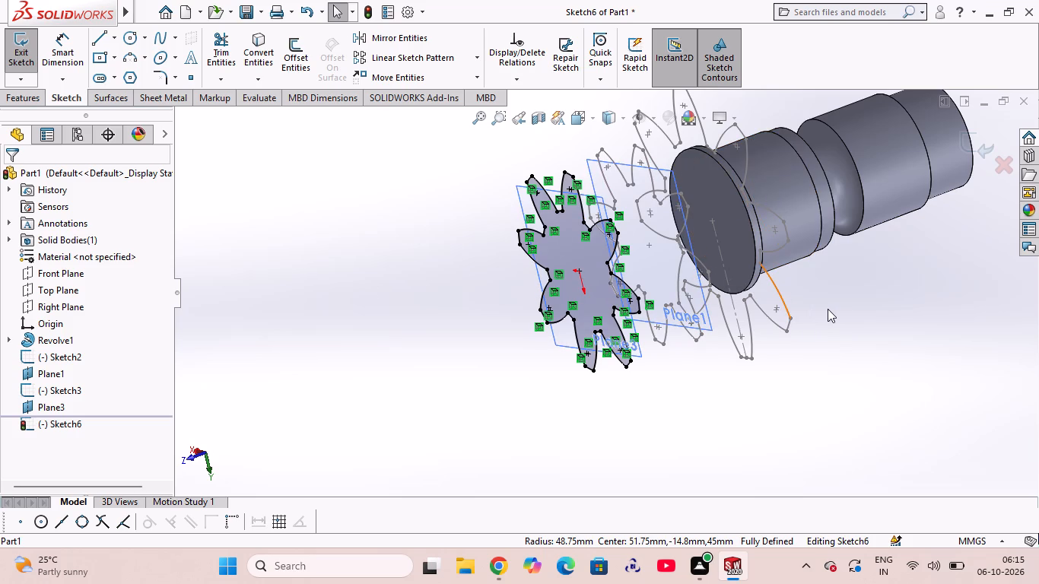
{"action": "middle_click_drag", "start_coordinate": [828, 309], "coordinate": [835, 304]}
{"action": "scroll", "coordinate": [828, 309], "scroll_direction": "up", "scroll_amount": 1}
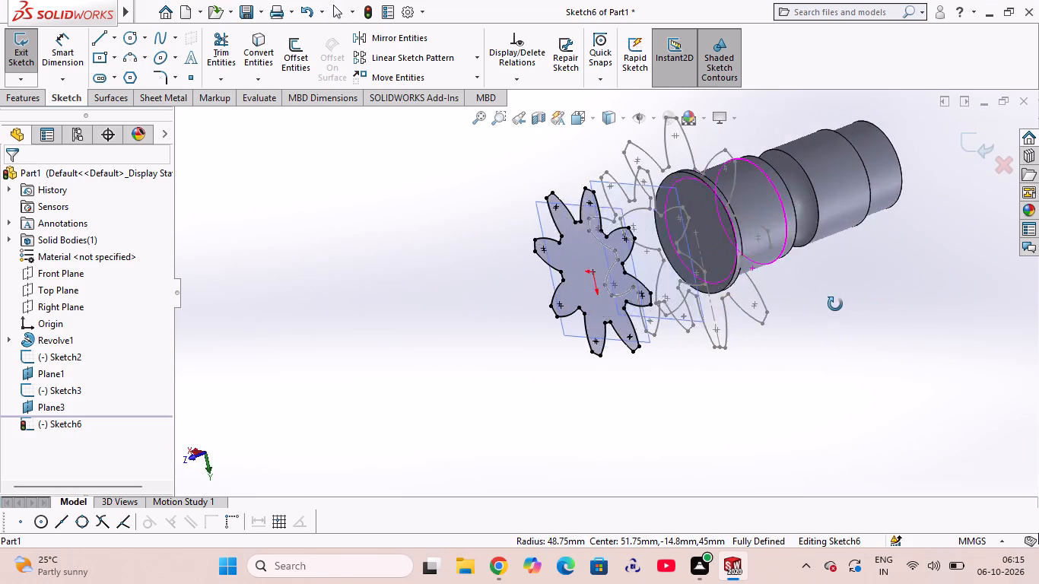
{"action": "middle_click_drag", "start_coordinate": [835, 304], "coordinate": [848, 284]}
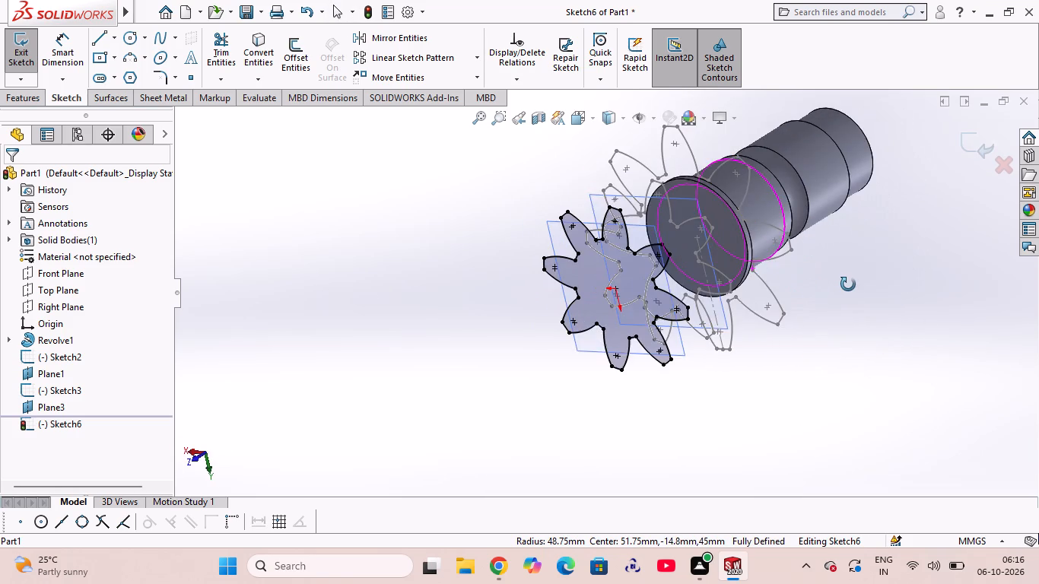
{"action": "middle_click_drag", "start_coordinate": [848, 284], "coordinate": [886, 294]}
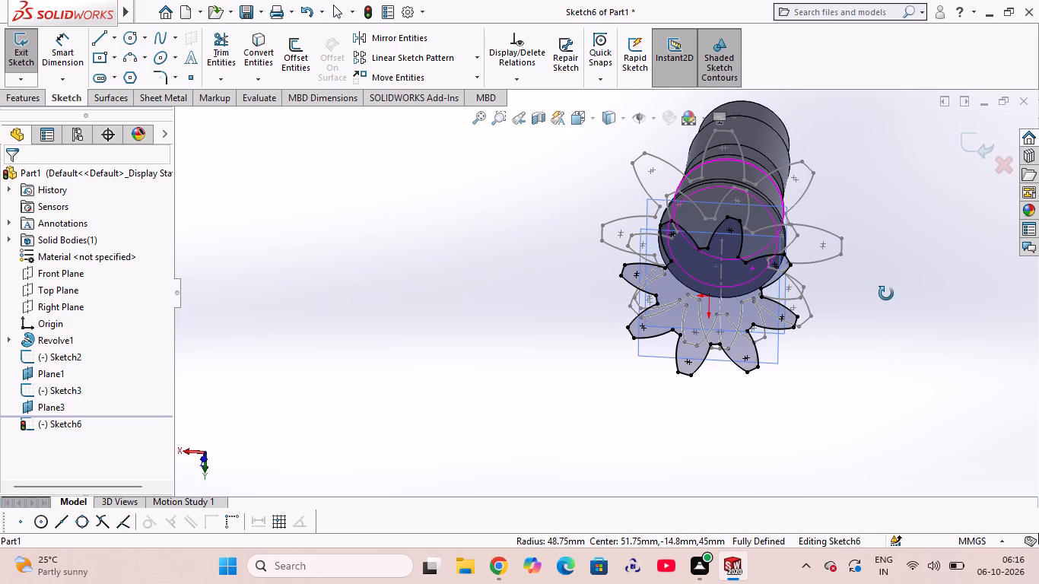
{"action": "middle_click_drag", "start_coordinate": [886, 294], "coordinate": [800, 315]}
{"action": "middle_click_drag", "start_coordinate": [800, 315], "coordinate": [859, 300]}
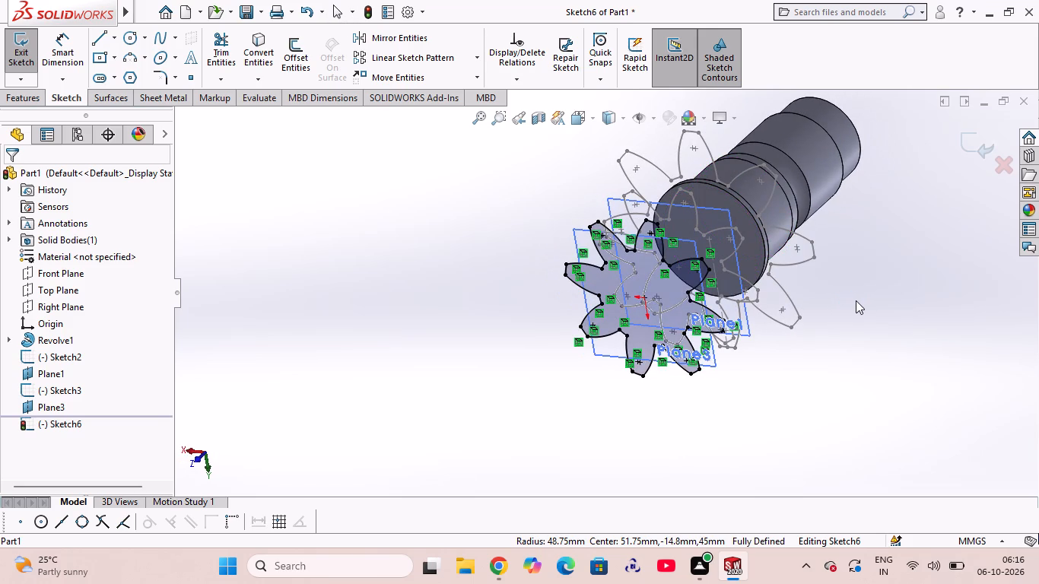
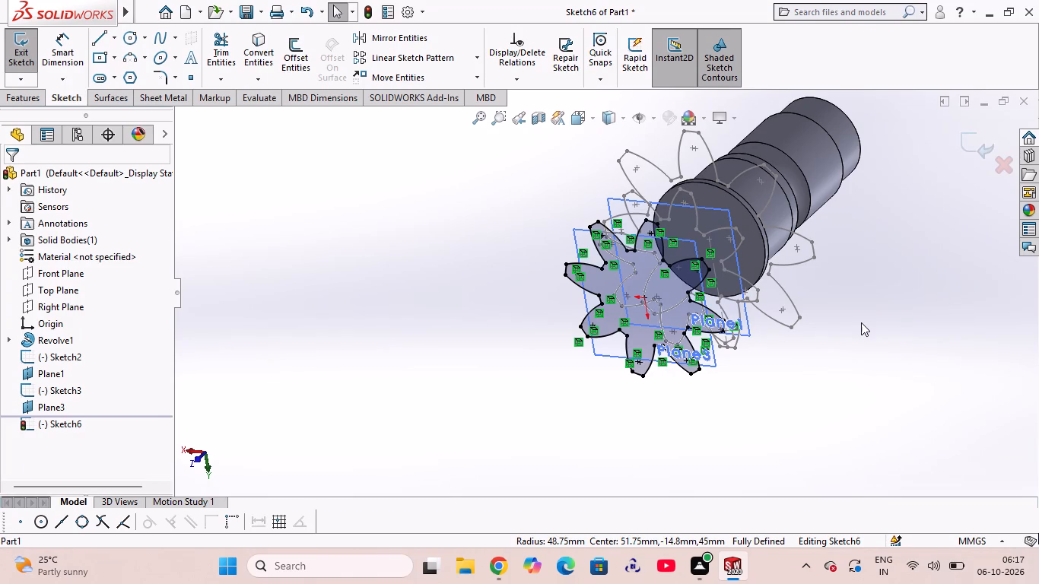
Undo the Plane1 profile conversion and convert the shaft-face gear profile, Sketch2, into the Plane3 sketch instead.
{"action": "key", "text": "ctrl+z"}
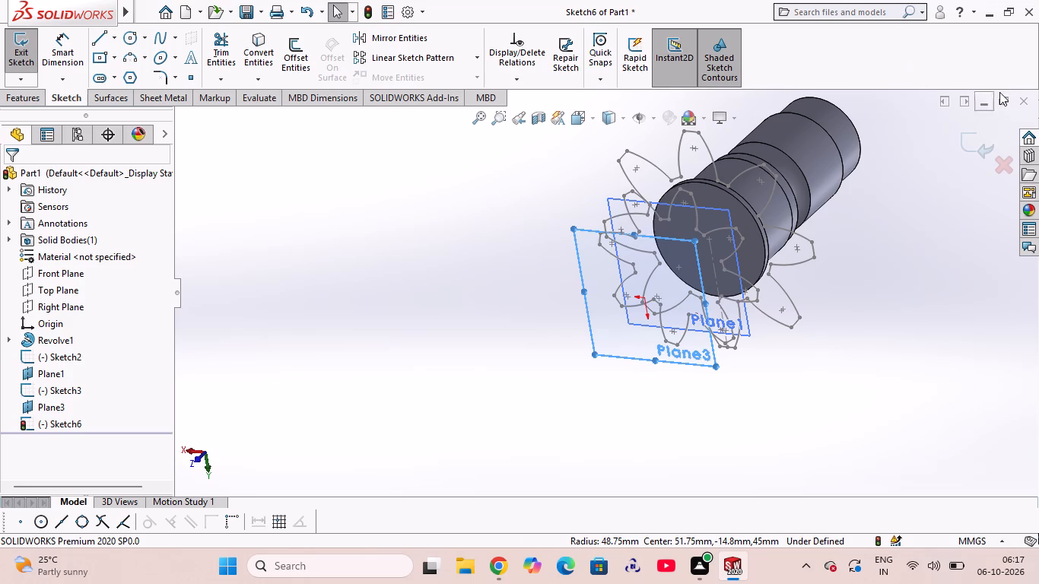
{"action": "left_click", "coordinate": [265, 65]}
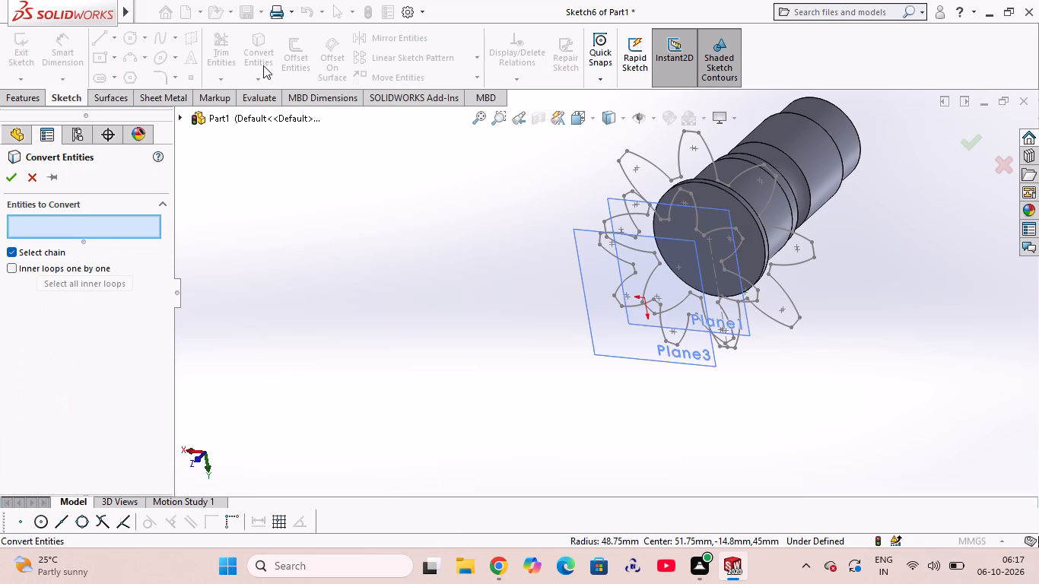
{"action": "left_click", "coordinate": [181, 113]}
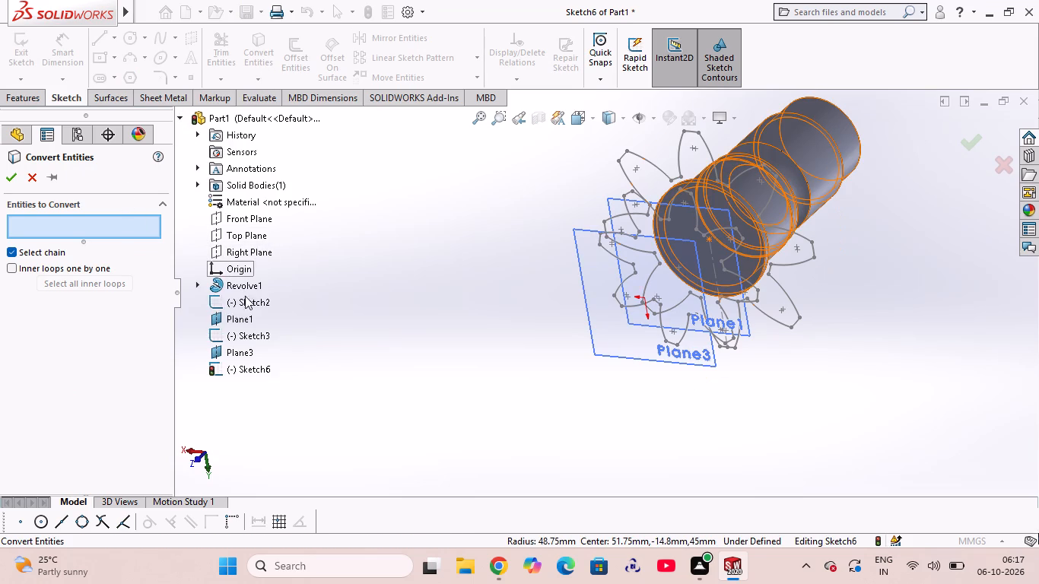
{"action": "left_click", "coordinate": [248, 306]}
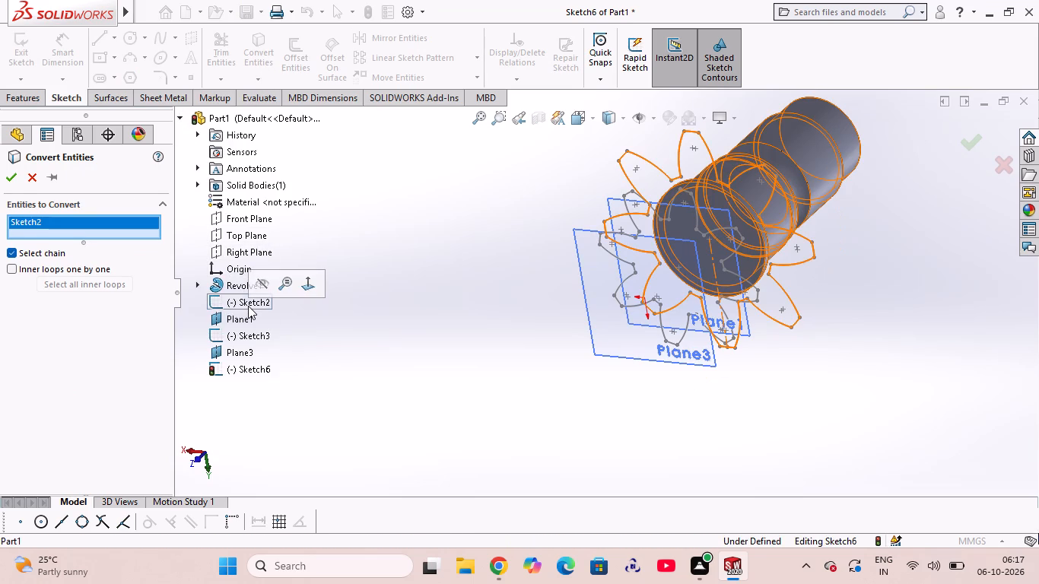
{"action": "left_click", "coordinate": [17, 178]}
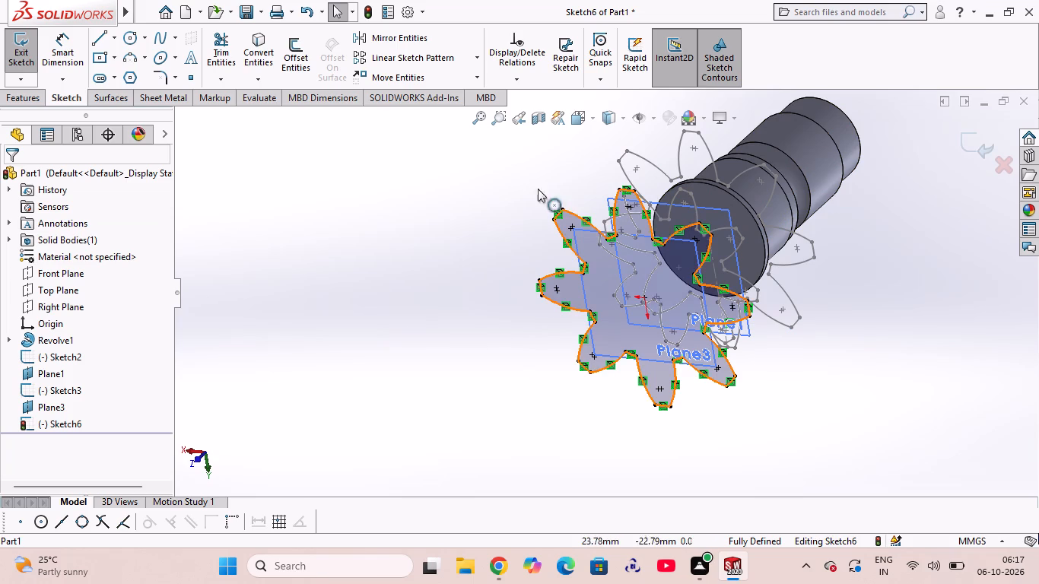
Rotate the whole converted gear profile on Plane3 by -30 degrees about the sketch origin, without keeping relations.
{"action": "left_click", "coordinate": [478, 77]}
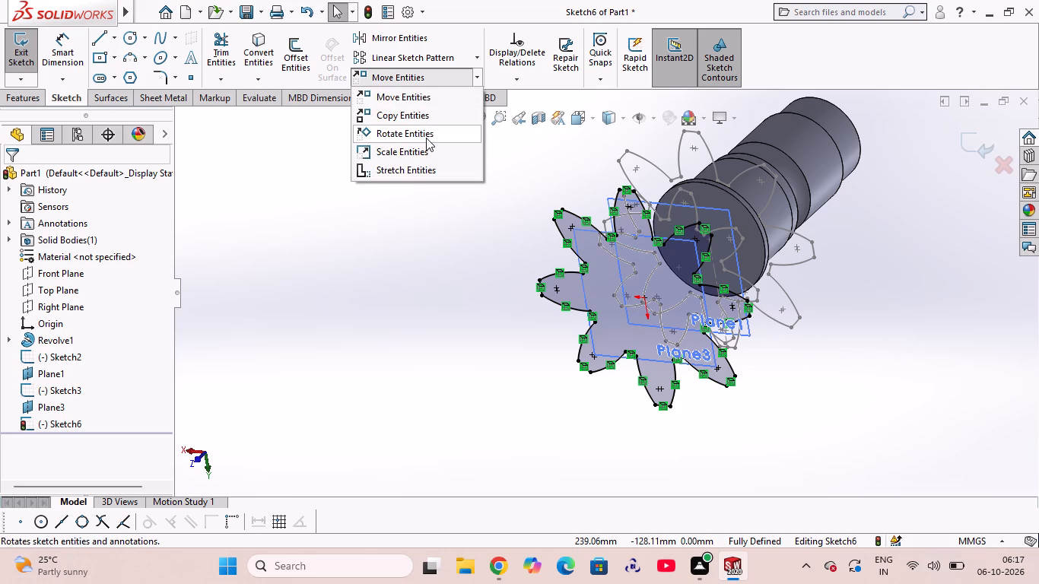
{"action": "left_click", "coordinate": [427, 132]}
{"action": "left_click_drag", "start_coordinate": [513, 157], "coordinate": [693, 398]}
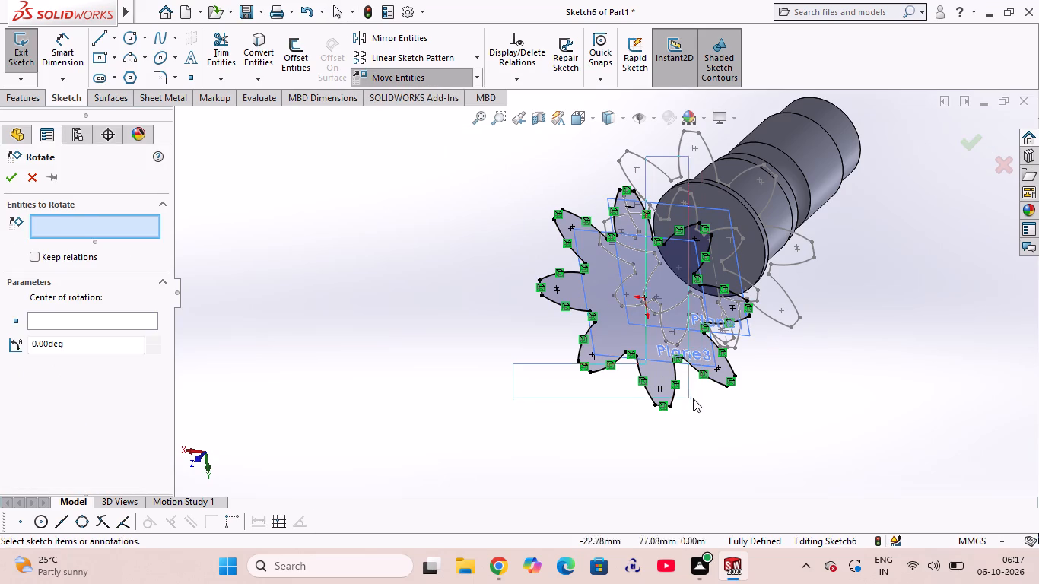
{"action": "left_click_drag", "start_coordinate": [693, 398], "coordinate": [507, 286]}
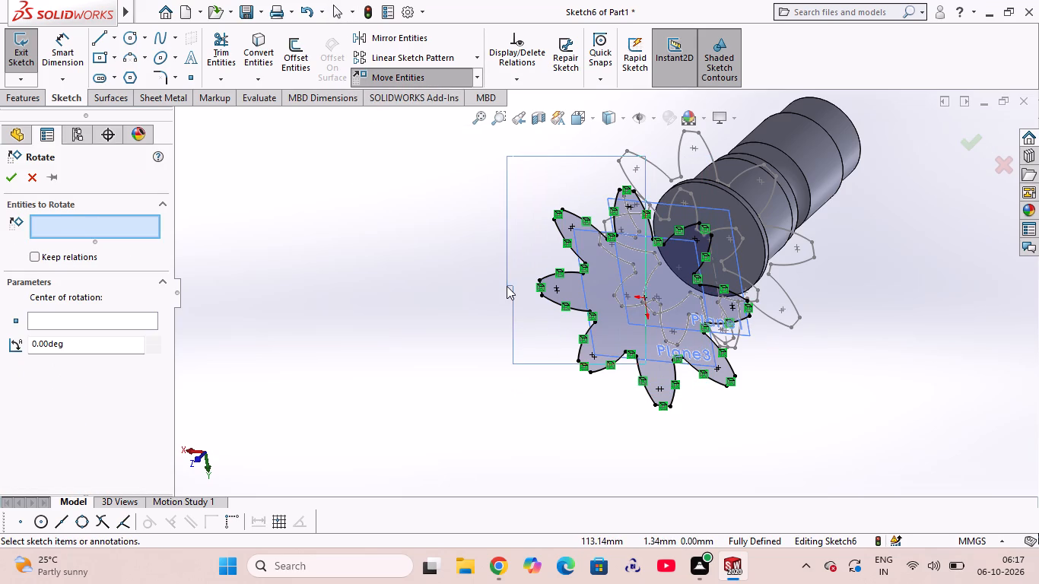
{"action": "left_click_drag", "start_coordinate": [507, 286], "coordinate": [507, 285]}
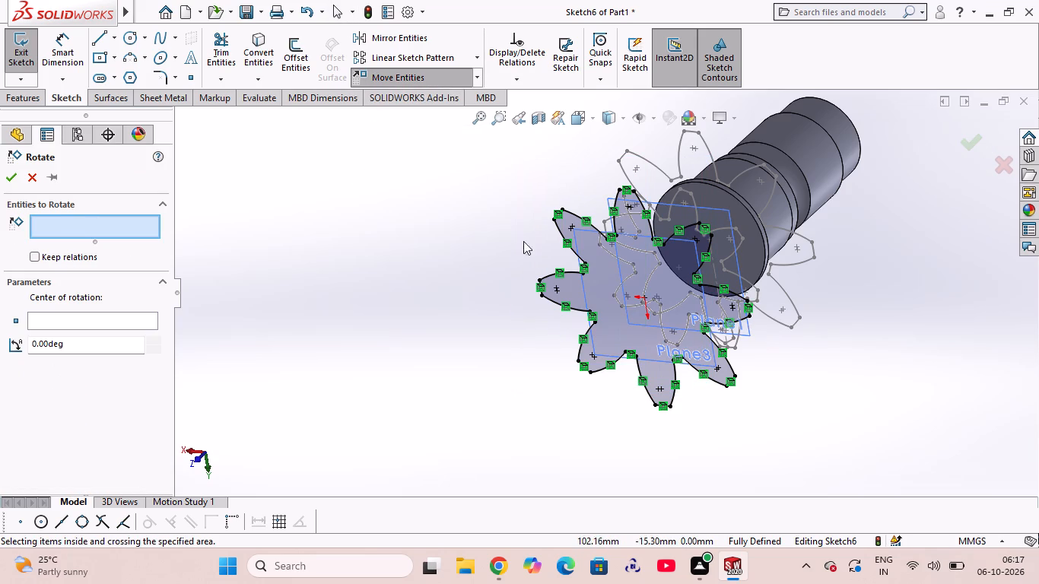
{"action": "left_click_drag", "start_coordinate": [529, 156], "coordinate": [760, 430]}
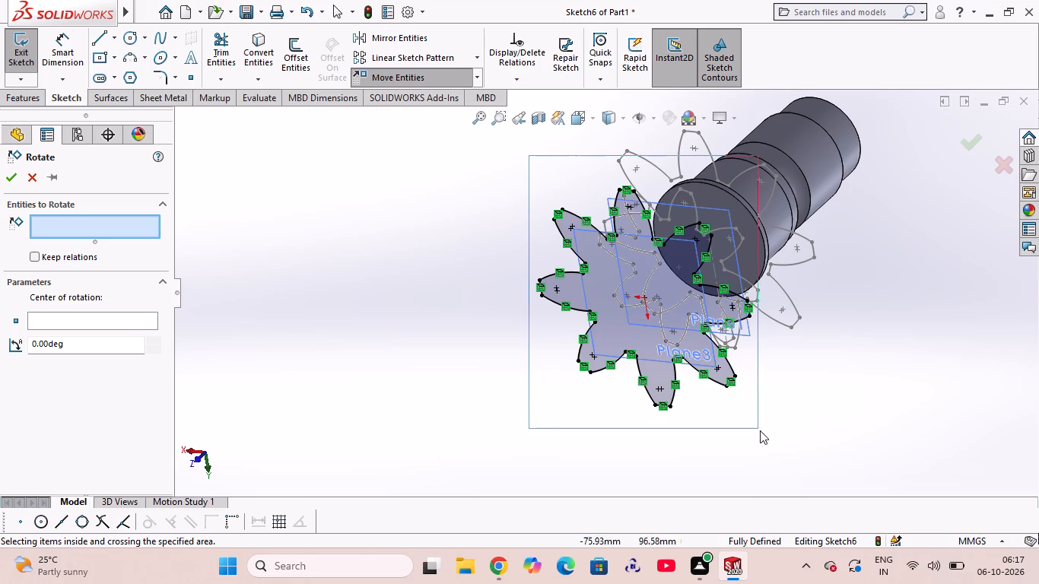
{"action": "left_click_drag", "start_coordinate": [760, 430], "coordinate": [764, 433]}
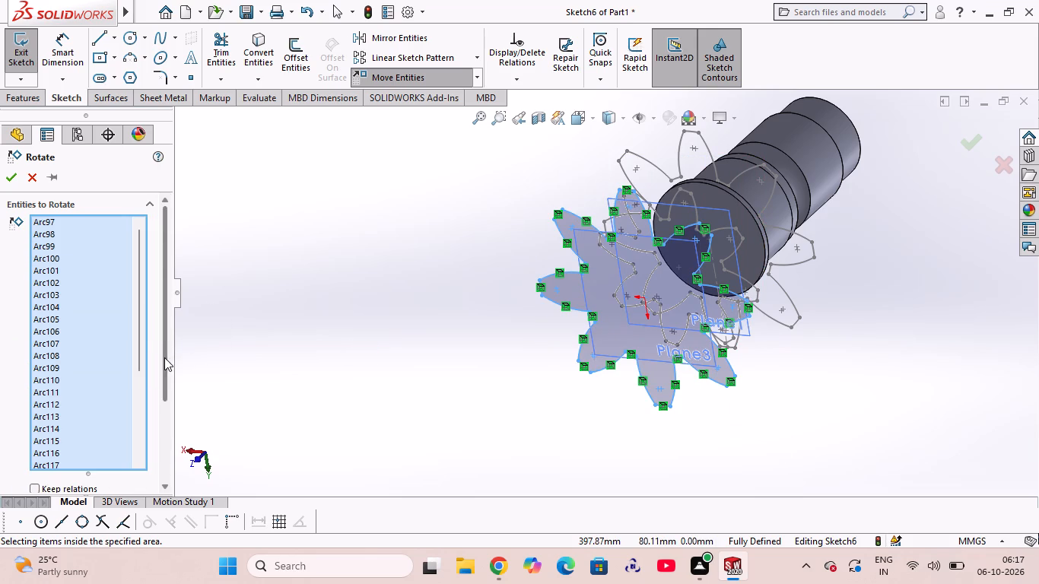
{"action": "left_click_drag", "start_coordinate": [164, 357], "coordinate": [142, 456]}
{"action": "left_click", "coordinate": [110, 430]}
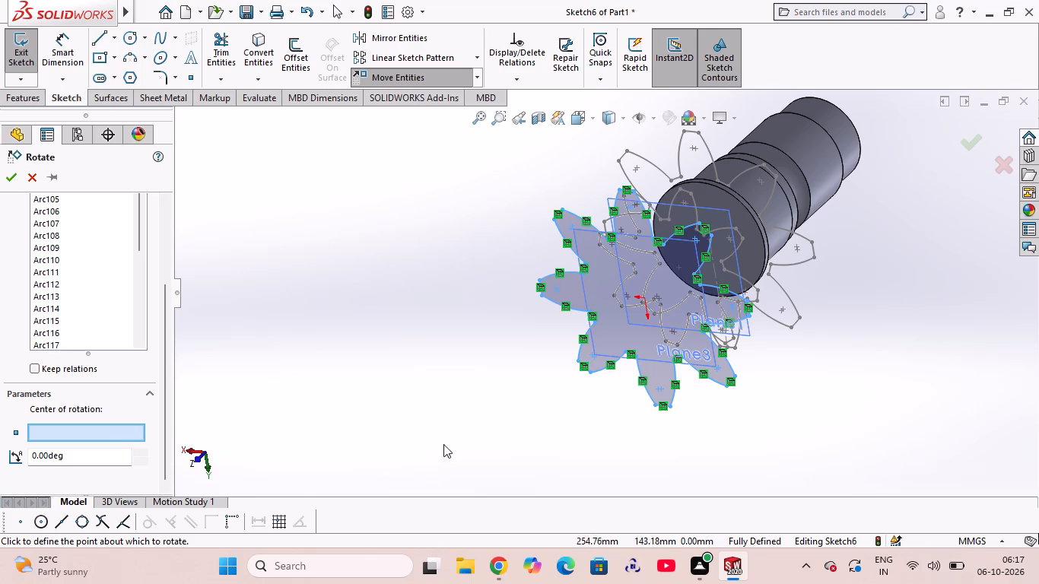
{"action": "left_click", "coordinate": [644, 295]}
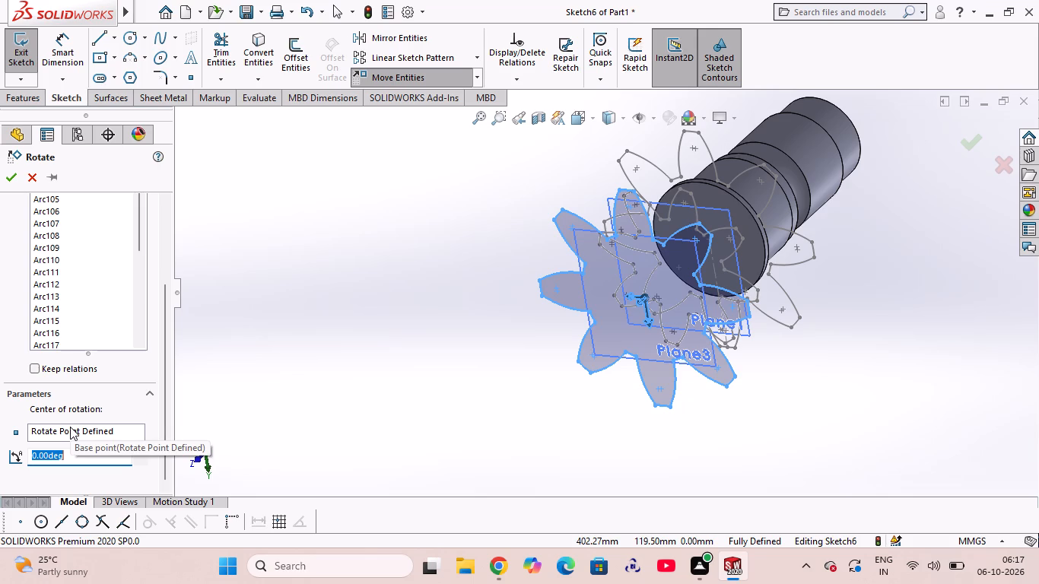
{"action": "key", "text": "minus"}
{"action": "type", "text": "30"}
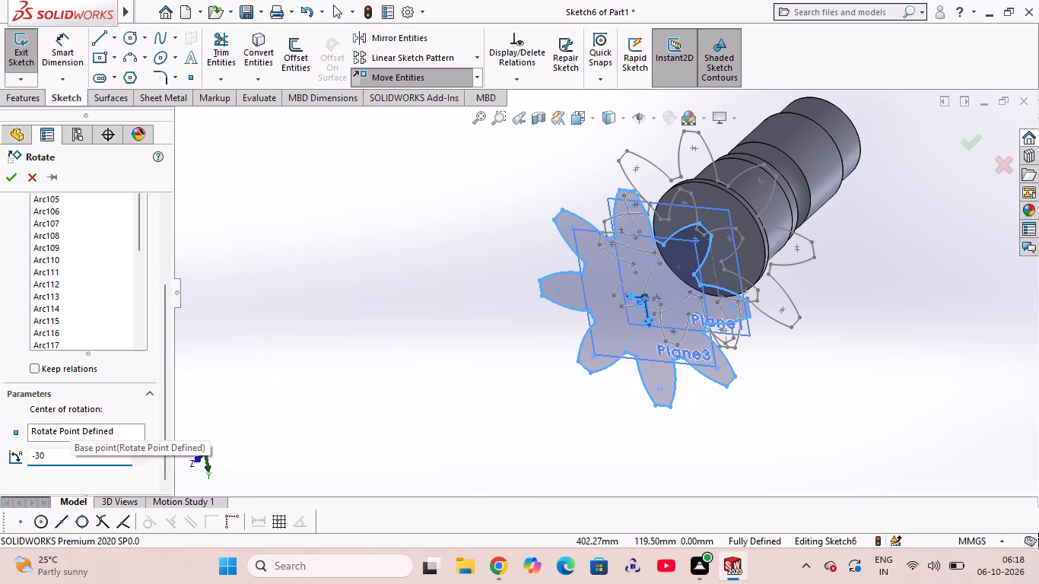
{"action": "key", "text": "Return"}
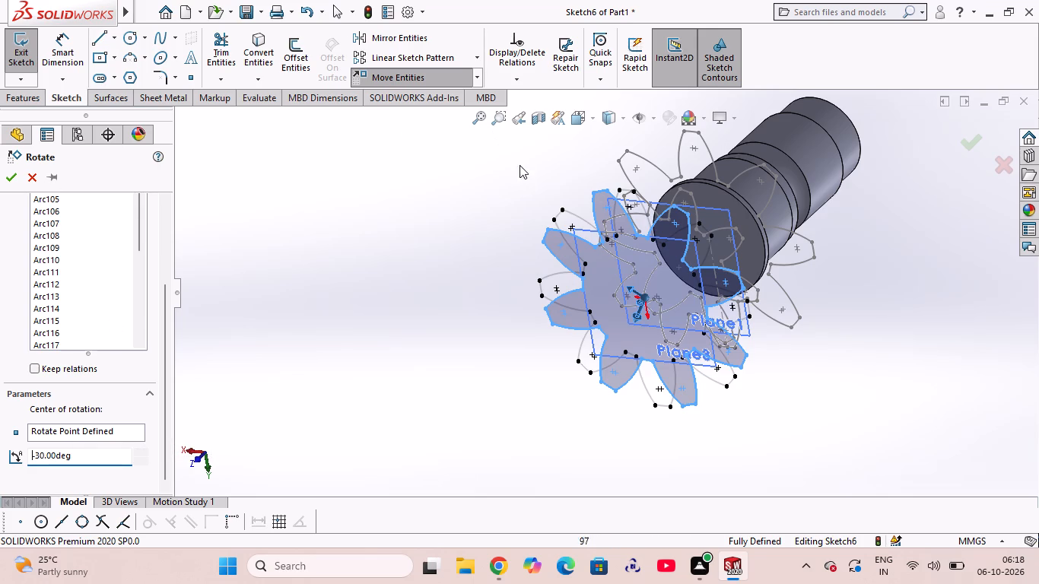
{"action": "left_click", "coordinate": [15, 178]}
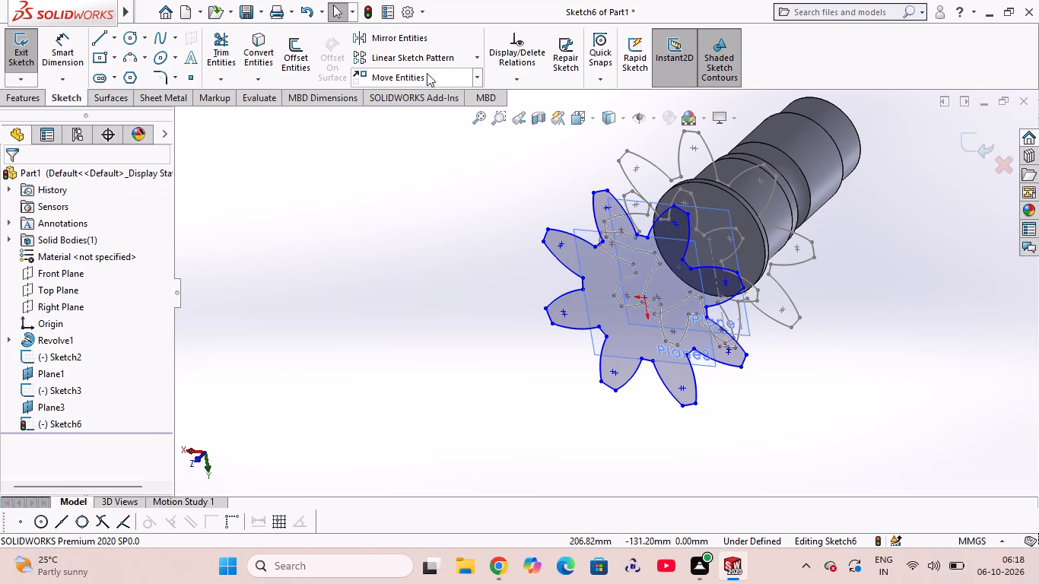
Scale the entire rotated profile by 0.5 about the sketch origin without copying, and exit the Plane3 sketch.
{"action": "left_click", "coordinate": [480, 78]}
{"action": "left_click", "coordinate": [440, 149]}
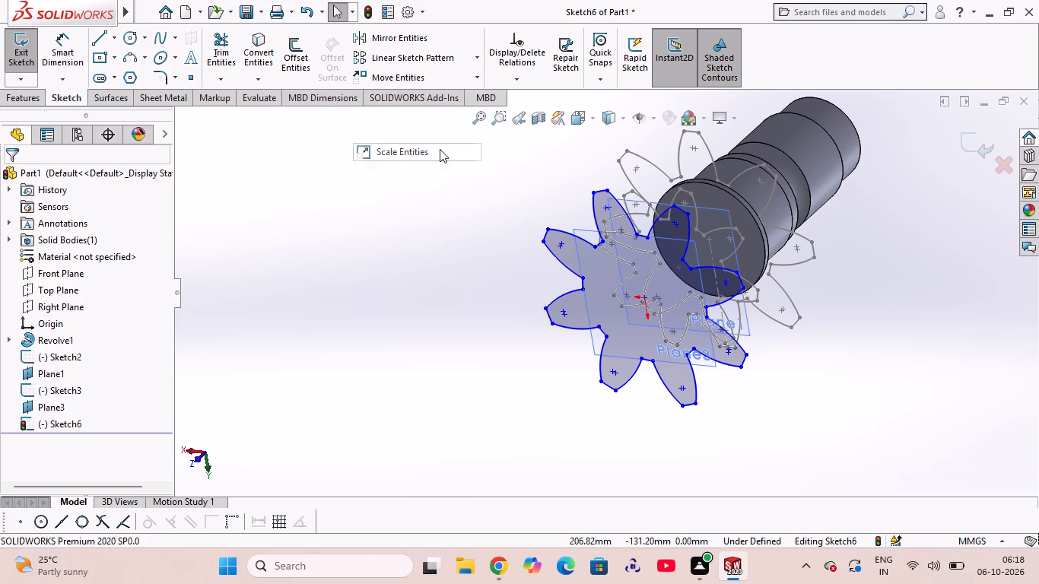
{"action": "left_click_drag", "start_coordinate": [516, 155], "coordinate": [566, 247]}
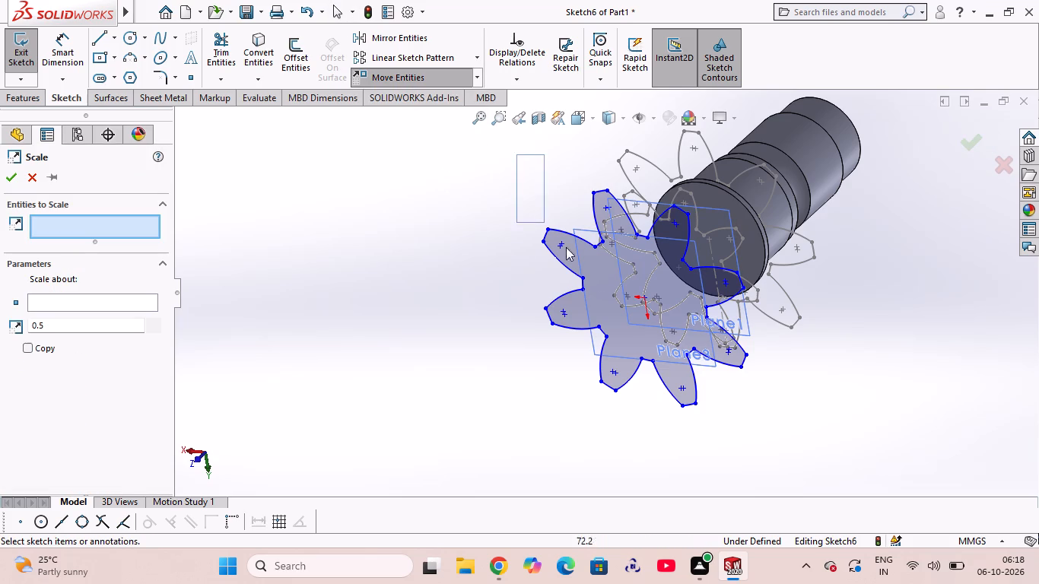
{"action": "left_click_drag", "start_coordinate": [566, 247], "coordinate": [770, 437]}
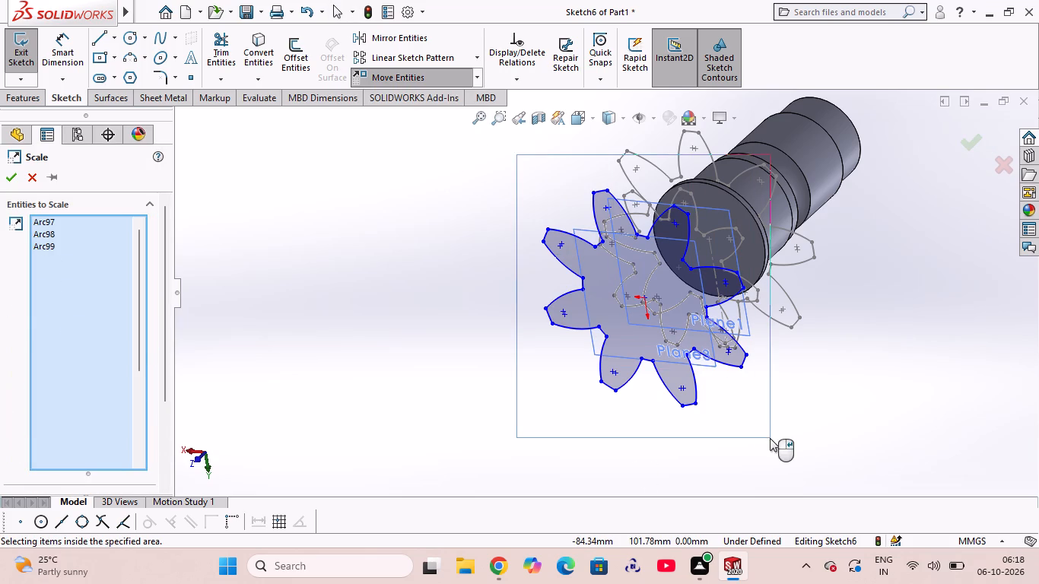
{"action": "left_click_drag", "start_coordinate": [166, 383], "coordinate": [151, 494]}
{"action": "left_click", "coordinate": [106, 417]}
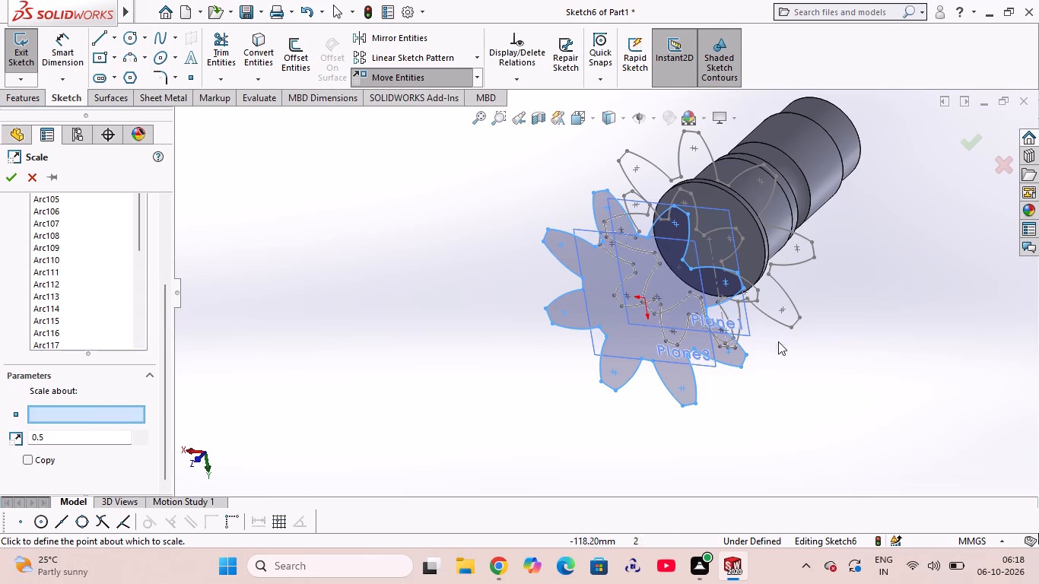
{"action": "left_click", "coordinate": [642, 297]}
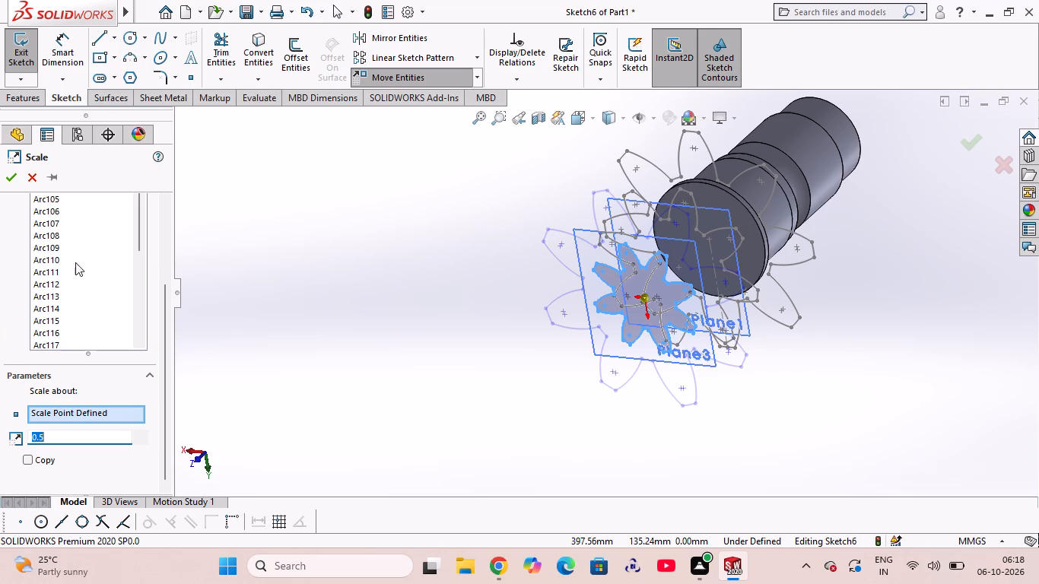
{"action": "left_click", "coordinate": [15, 177]}
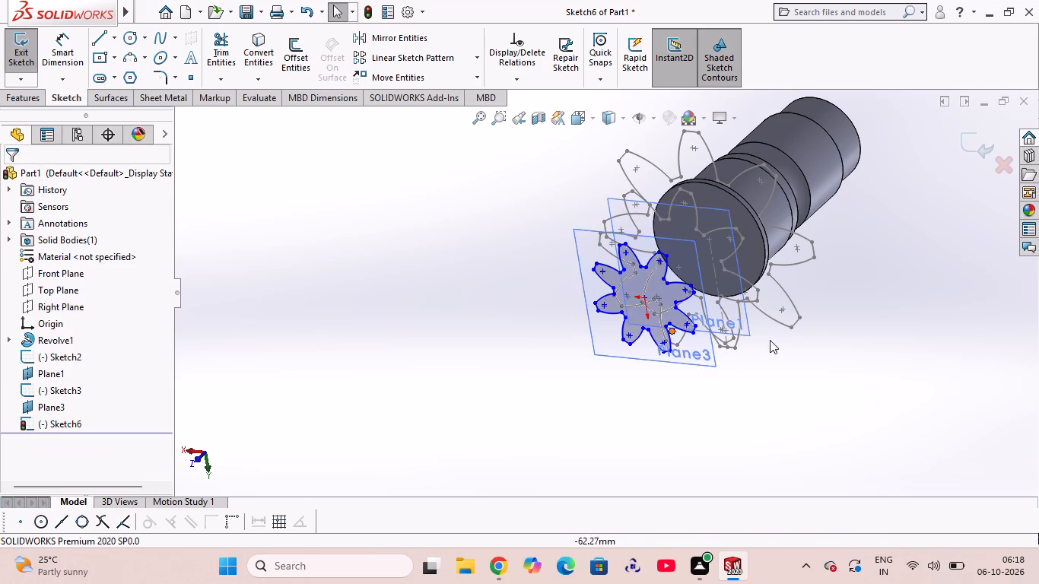
{"action": "left_click", "coordinate": [844, 299]}
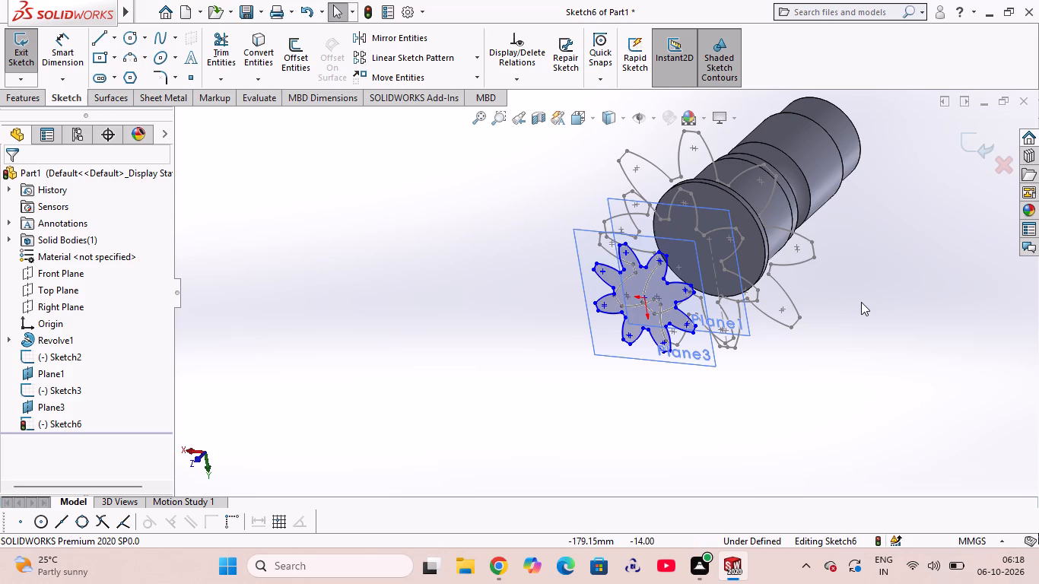
{"action": "middle_click_drag", "start_coordinate": [870, 301], "coordinate": [824, 319]}
{"action": "middle_click_drag", "start_coordinate": [824, 319], "coordinate": [841, 325]}
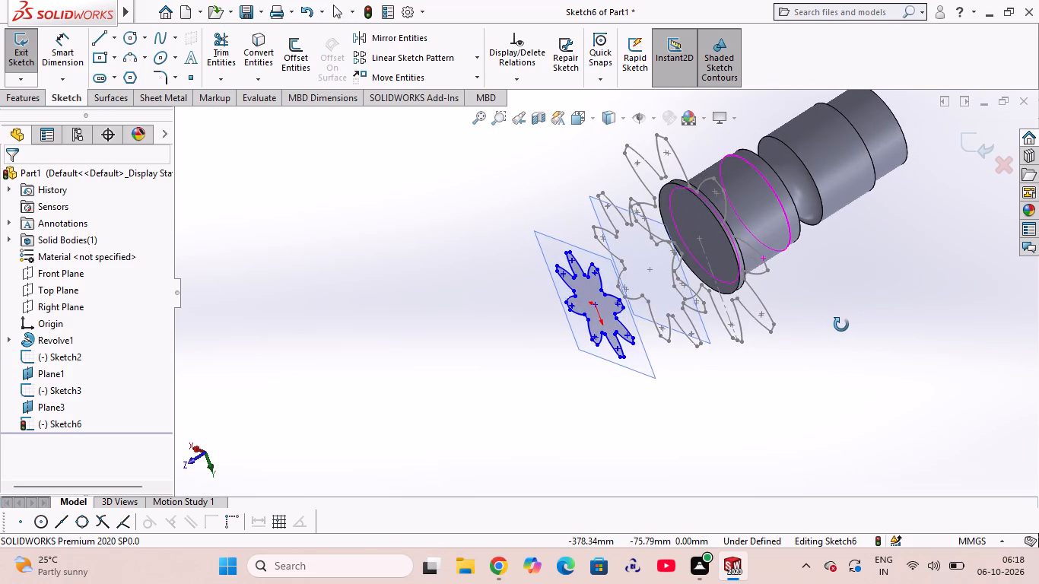
{"action": "middle_click_drag", "start_coordinate": [841, 325], "coordinate": [847, 315]}
{"action": "middle_click_drag", "start_coordinate": [833, 300], "coordinate": [821, 300]}
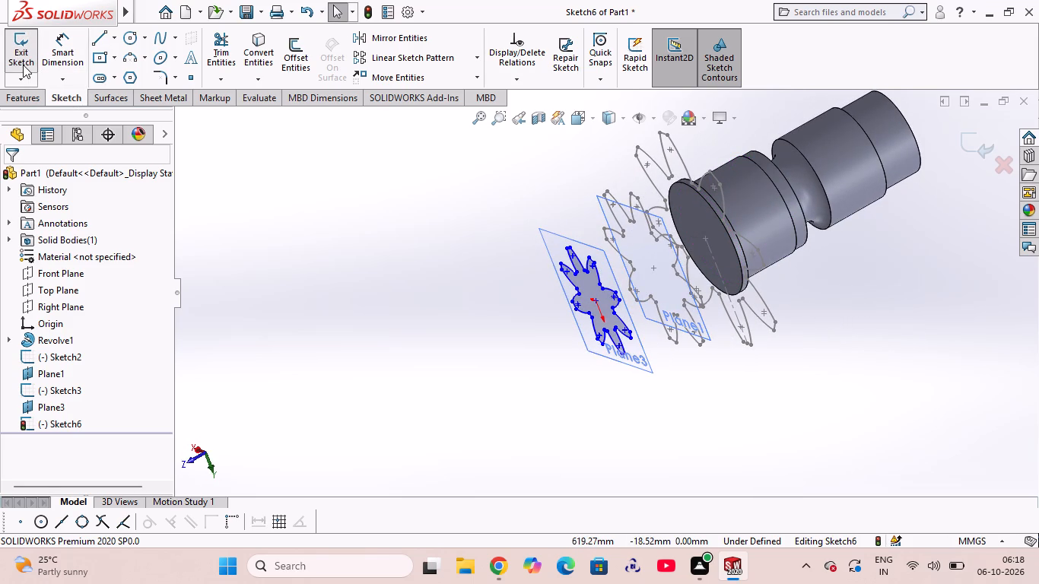
{"action": "left_click", "coordinate": [23, 65]}
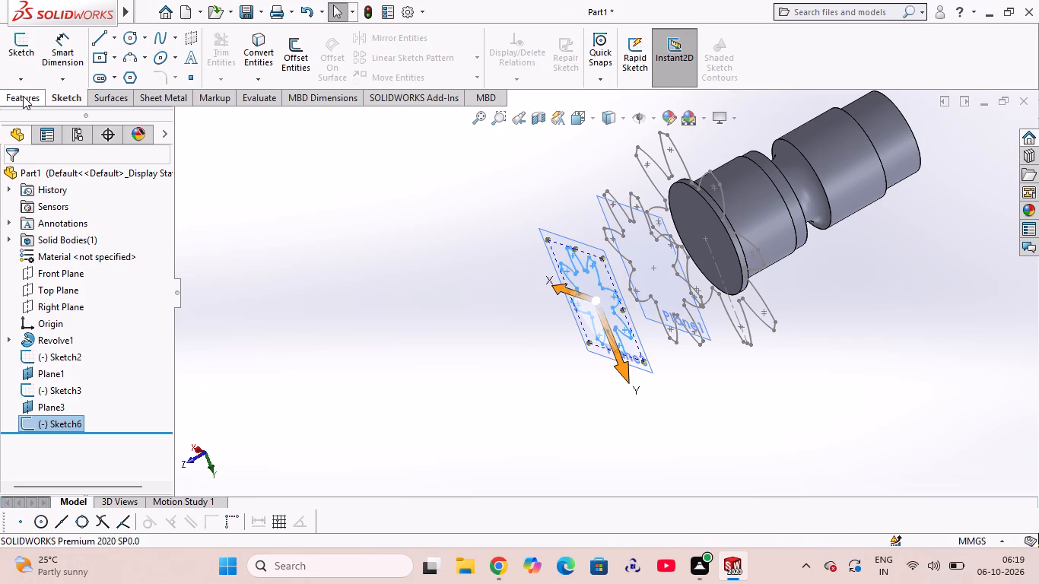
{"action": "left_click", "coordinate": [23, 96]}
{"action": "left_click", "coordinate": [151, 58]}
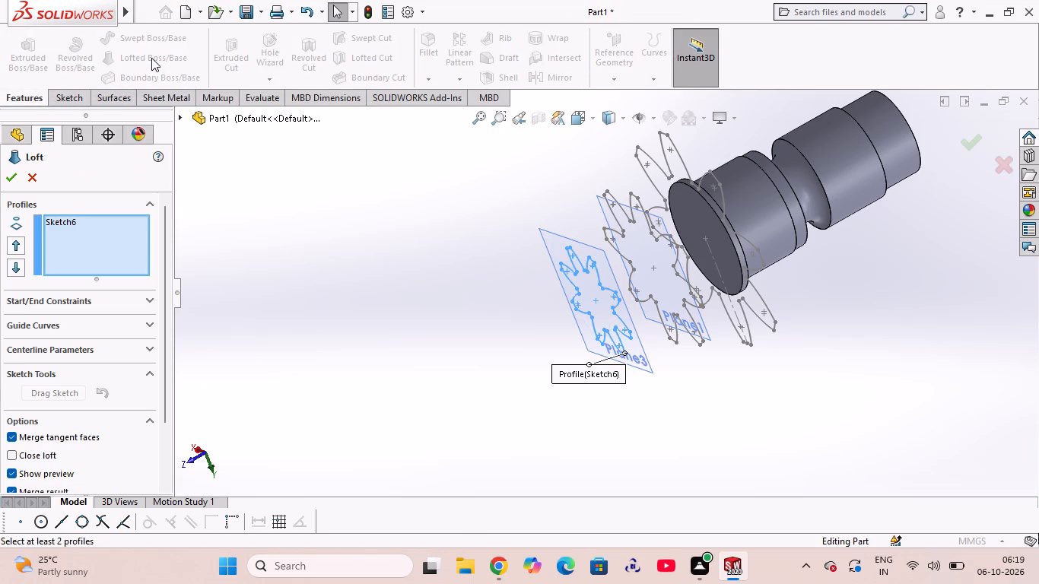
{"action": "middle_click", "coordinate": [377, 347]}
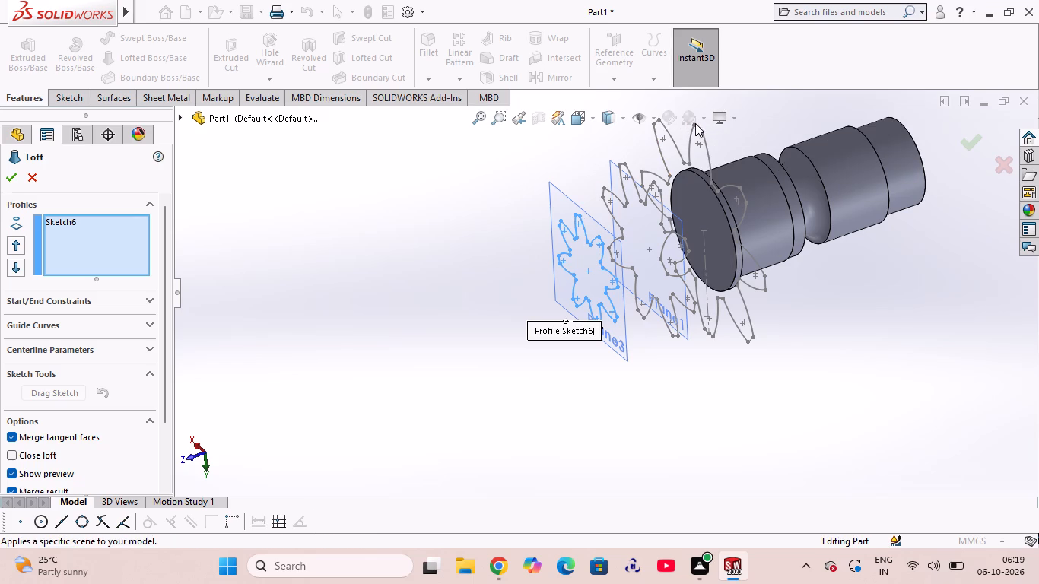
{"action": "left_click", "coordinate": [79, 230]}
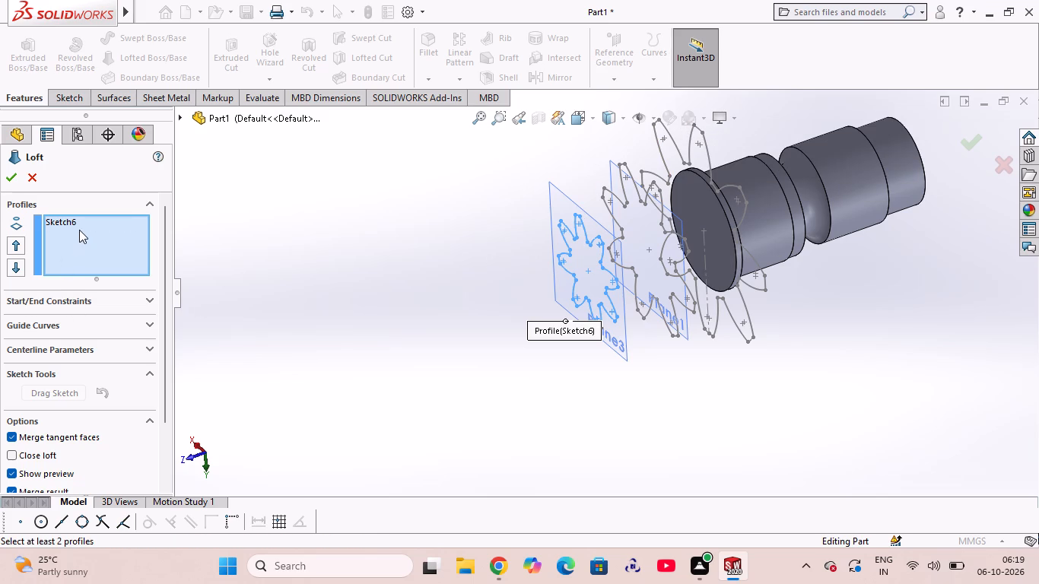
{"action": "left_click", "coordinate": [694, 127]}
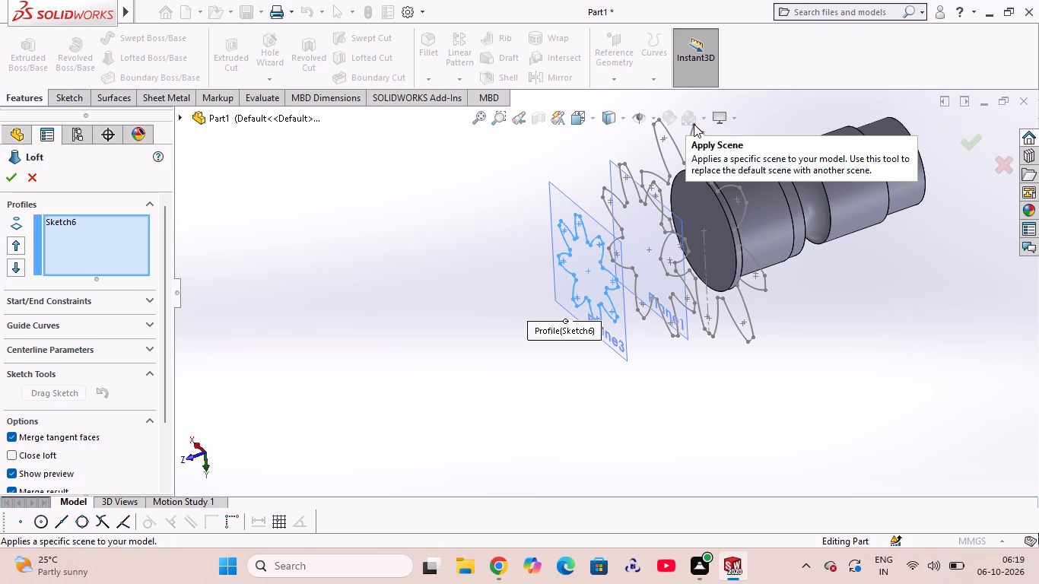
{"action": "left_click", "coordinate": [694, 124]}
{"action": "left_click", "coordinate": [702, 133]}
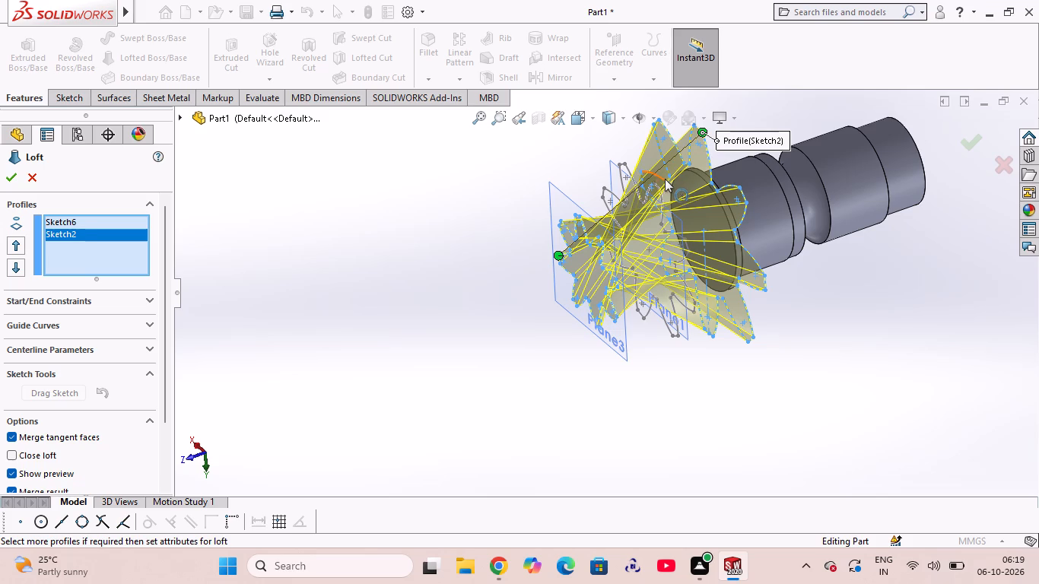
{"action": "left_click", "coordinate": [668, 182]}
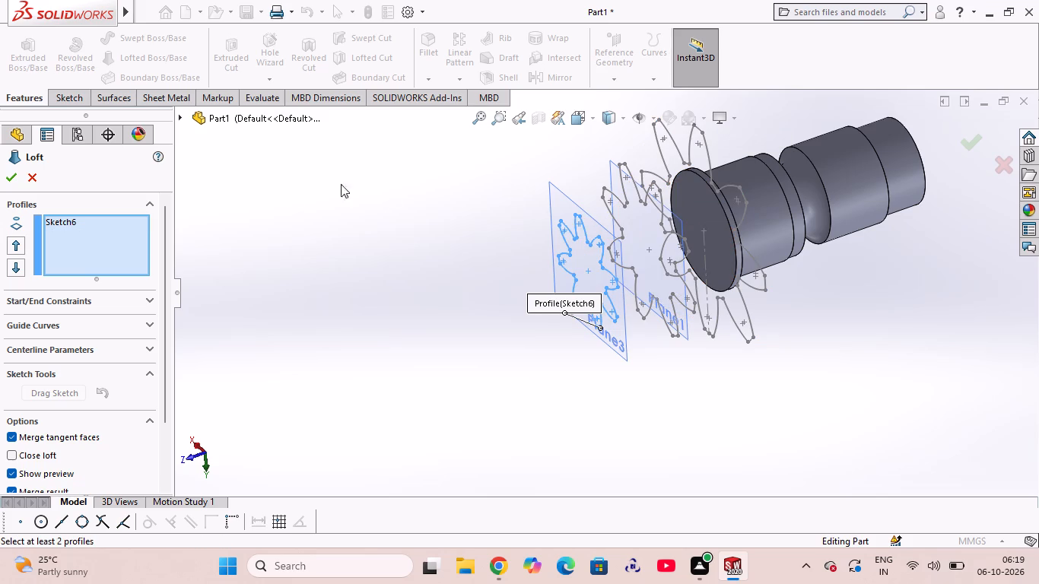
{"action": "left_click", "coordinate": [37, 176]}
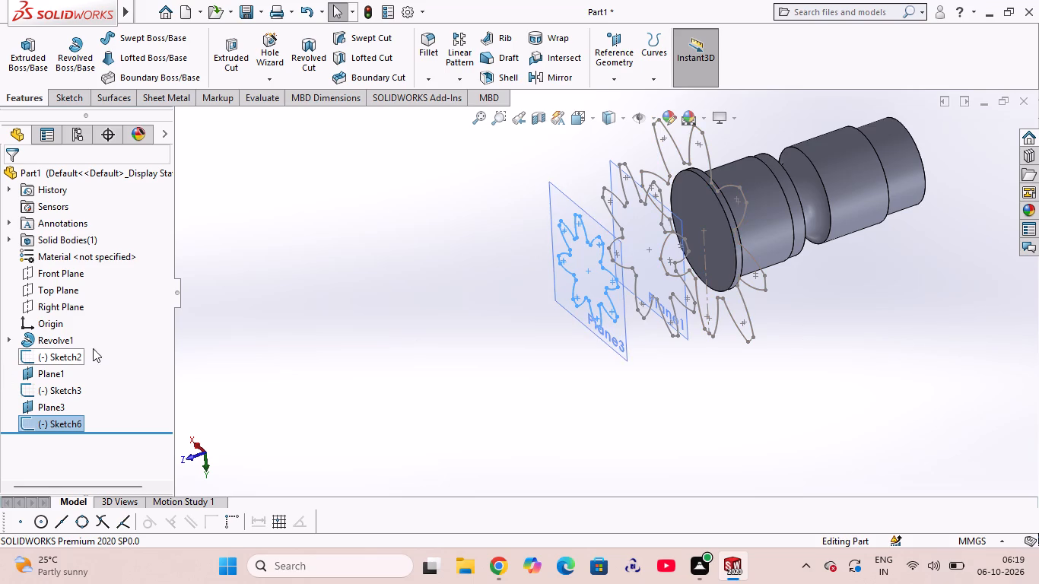
Hide the outer offset plane, Plane3.
{"action": "left_click", "coordinate": [49, 406]}
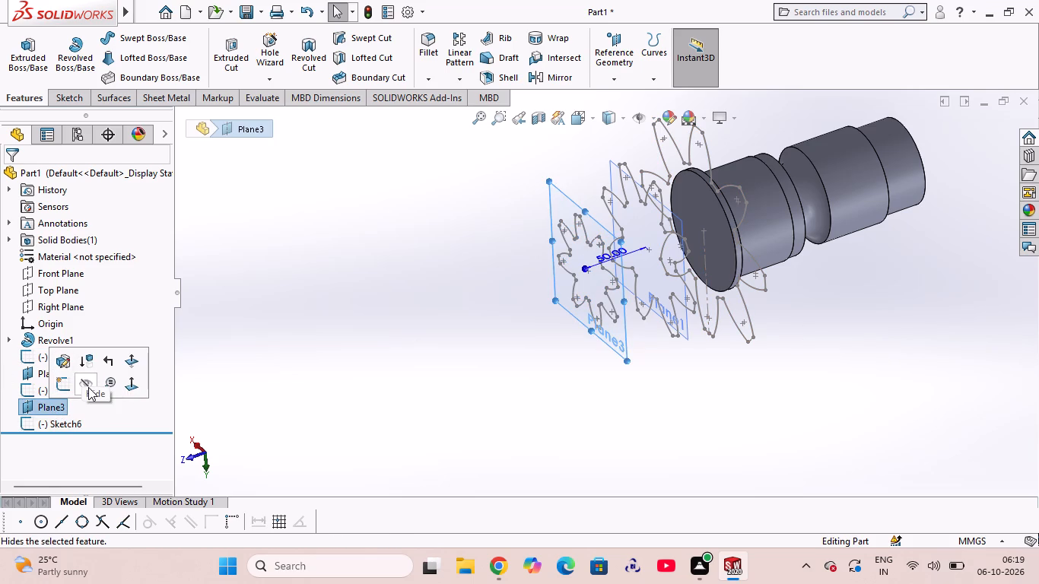
{"action": "left_click", "coordinate": [88, 387]}
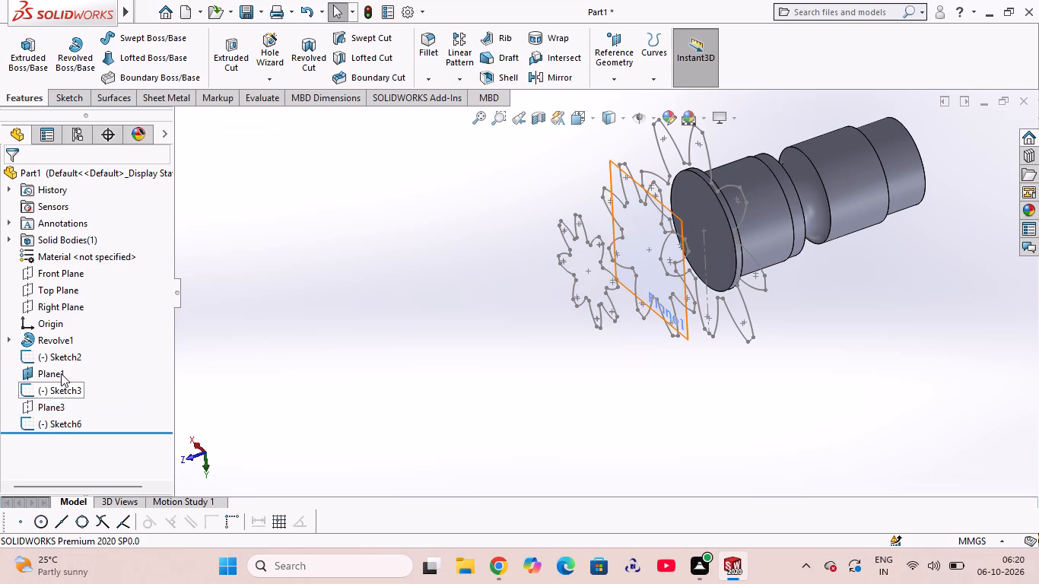
Hide the middle offset plane, Plane1.
{"action": "left_click", "coordinate": [61, 373]}
{"action": "left_click", "coordinate": [98, 349]}
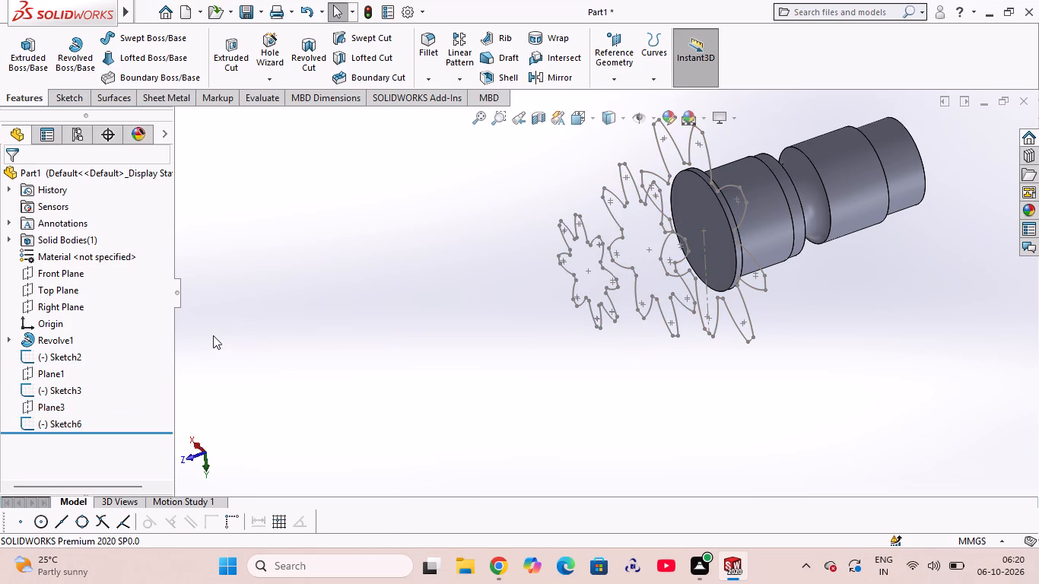
{"action": "left_click", "coordinate": [458, 313]}
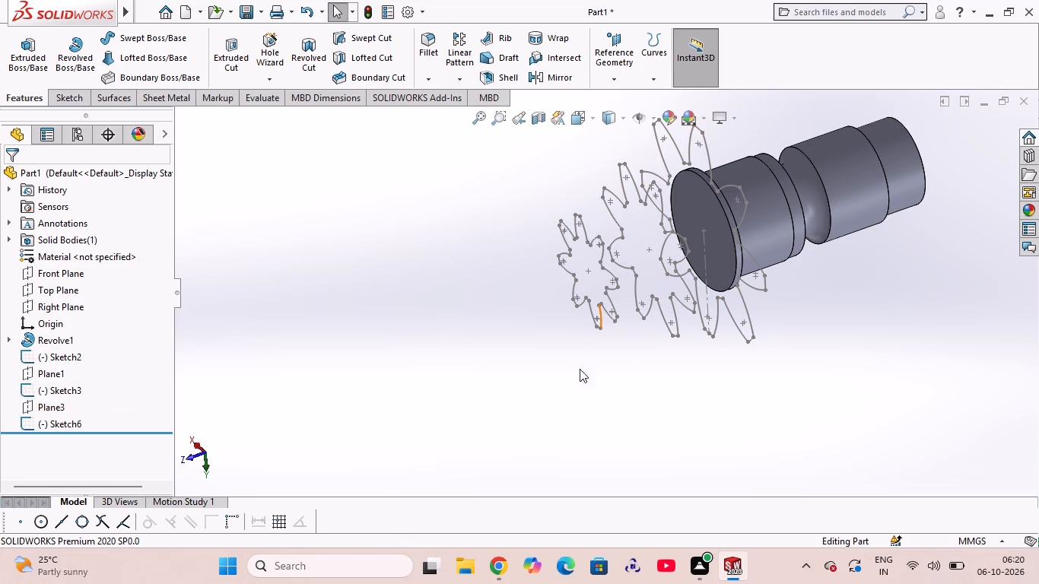
Loft a solid through the three gear profiles, Sketch2, Sketch3 and Sketch6, picking matching tooth points in order from the shaft face outward.
{"action": "scroll", "coordinate": [570, 372], "scroll_direction": "up", "scroll_amount": 1}
{"action": "middle_click_drag", "start_coordinate": [570, 372], "coordinate": [586, 369]}
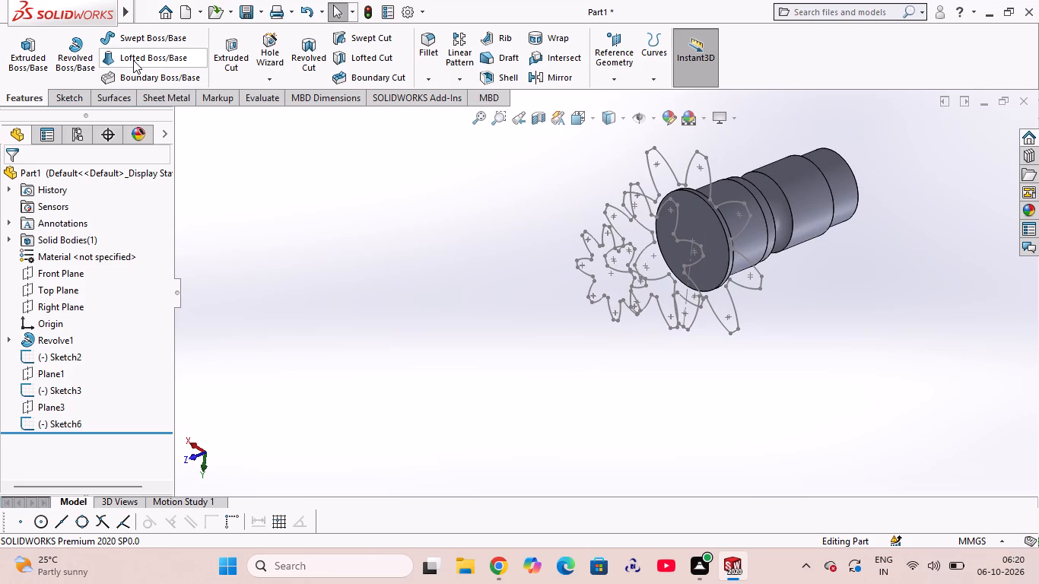
{"action": "left_click", "coordinate": [133, 60]}
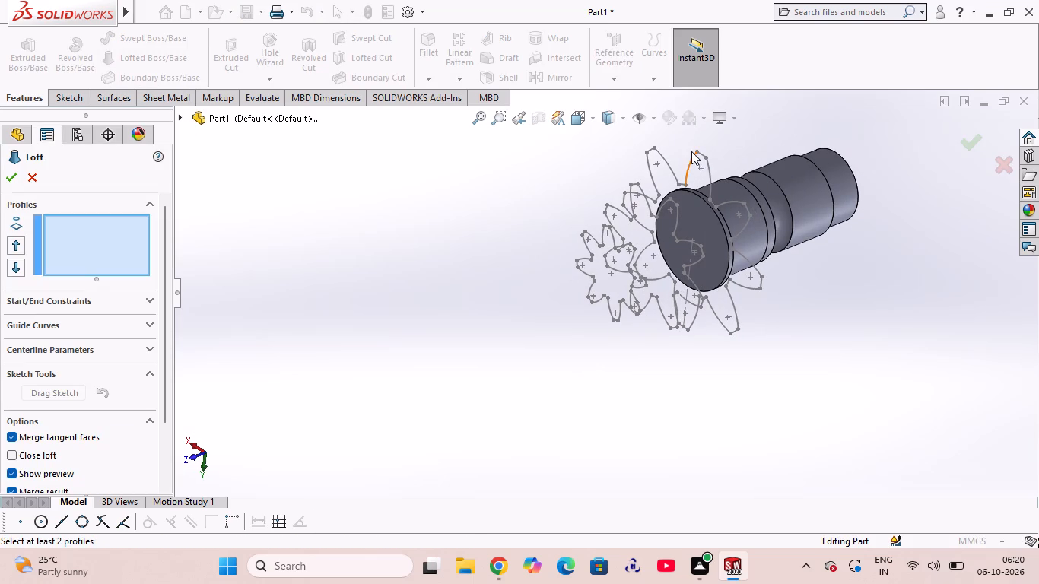
{"action": "left_click", "coordinate": [697, 151]}
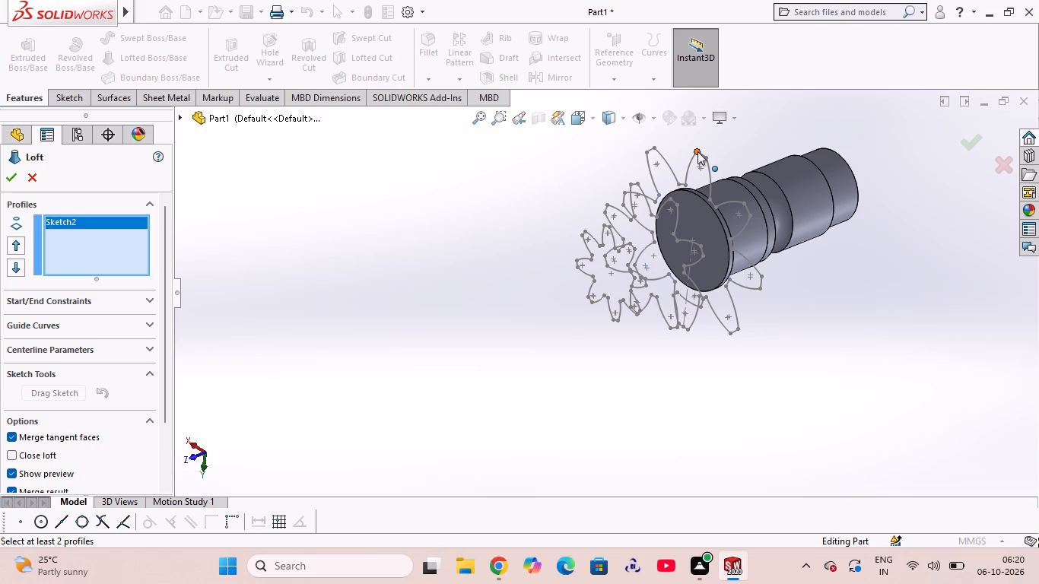
{"action": "left_click", "coordinate": [669, 197]}
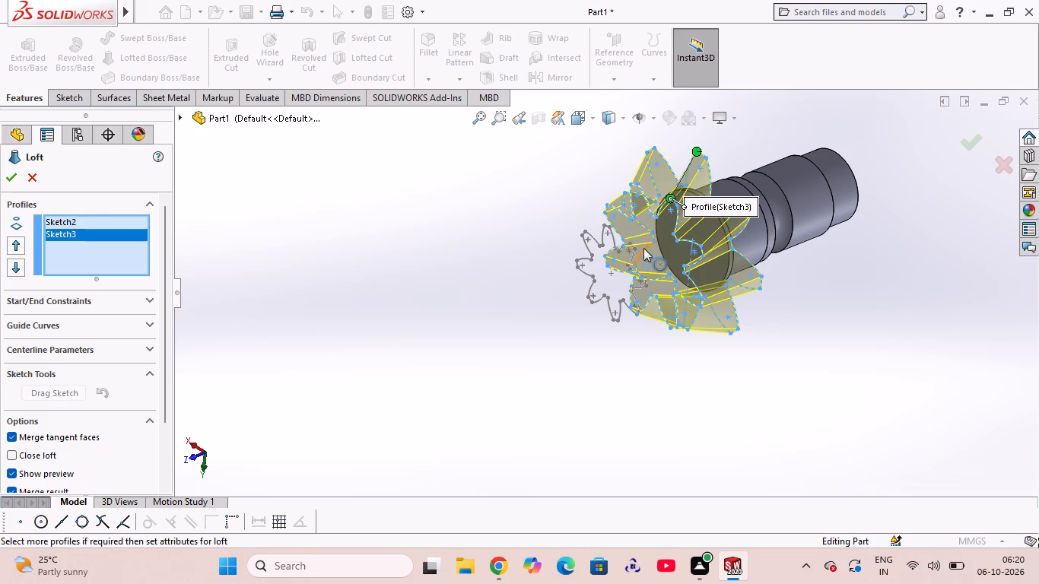
{"action": "middle_click_drag", "start_coordinate": [477, 314], "coordinate": [457, 318]}
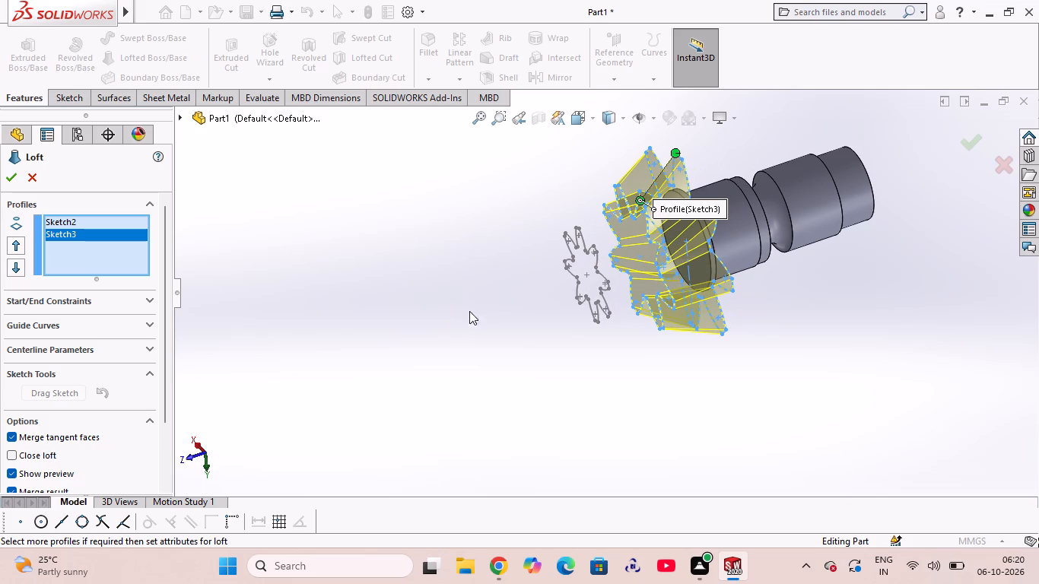
{"action": "left_click", "coordinate": [593, 245]}
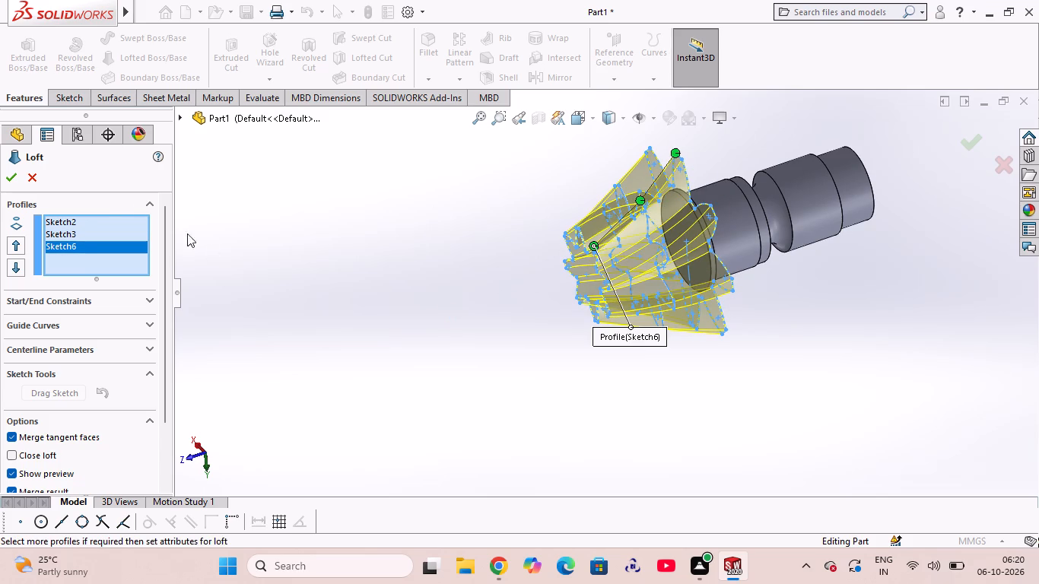
{"action": "left_click", "coordinate": [14, 176]}
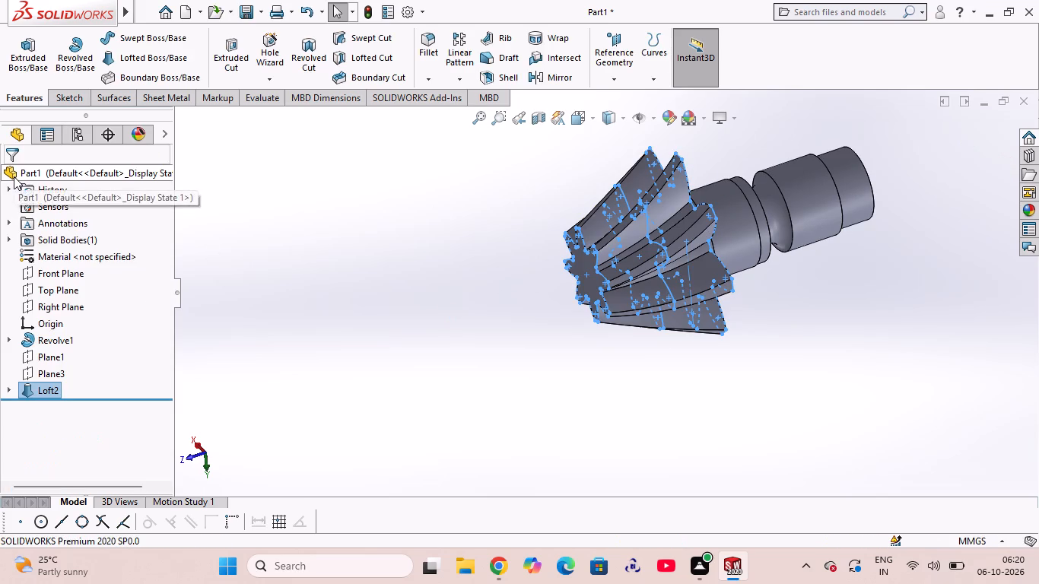
{"action": "left_click", "coordinate": [545, 317]}
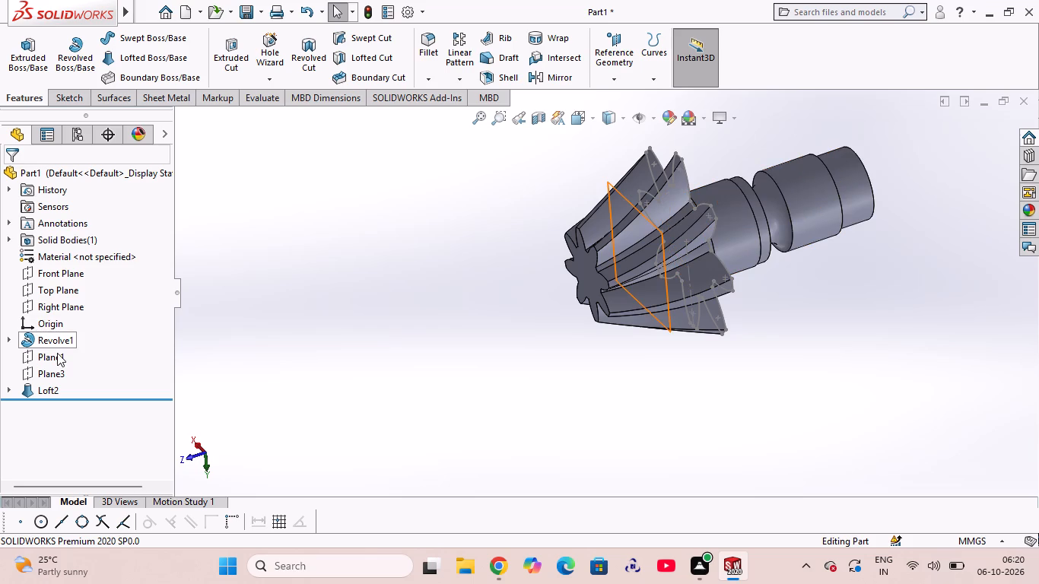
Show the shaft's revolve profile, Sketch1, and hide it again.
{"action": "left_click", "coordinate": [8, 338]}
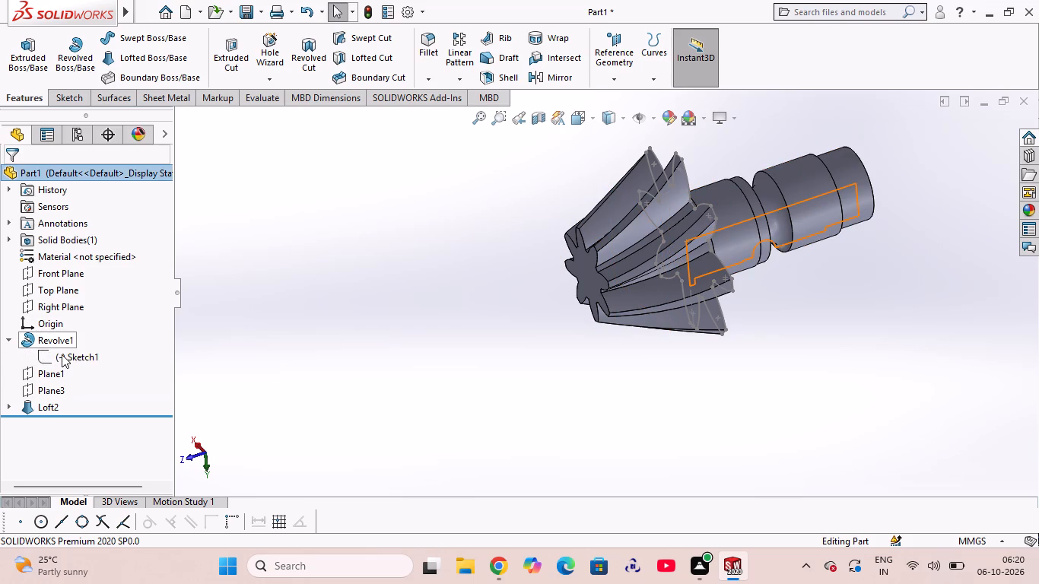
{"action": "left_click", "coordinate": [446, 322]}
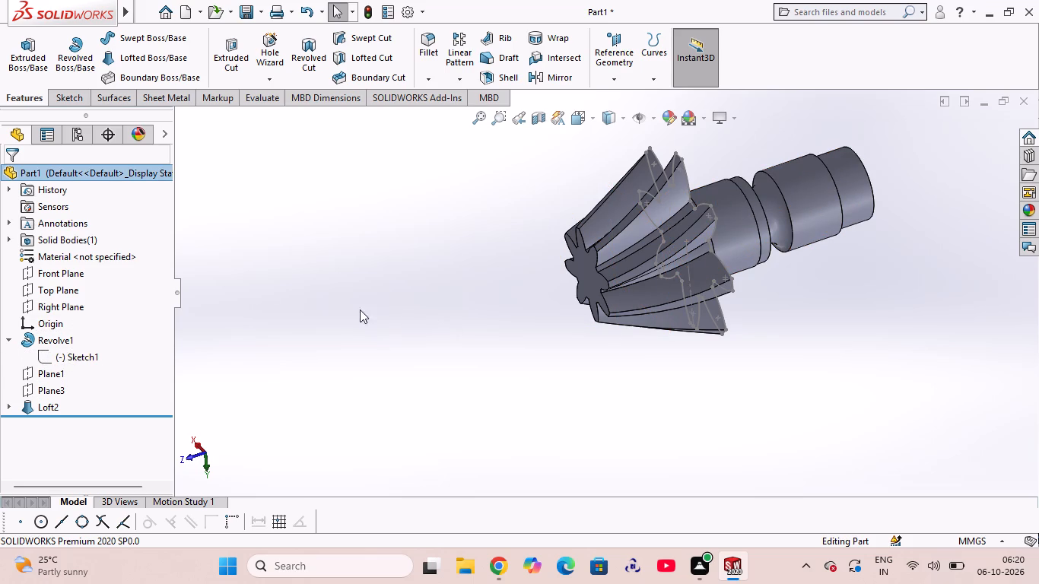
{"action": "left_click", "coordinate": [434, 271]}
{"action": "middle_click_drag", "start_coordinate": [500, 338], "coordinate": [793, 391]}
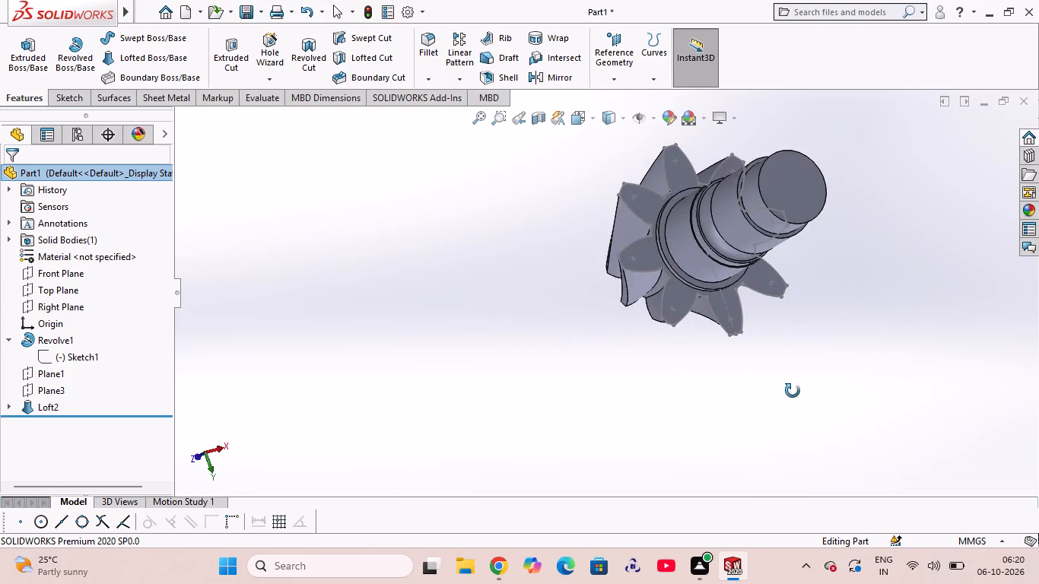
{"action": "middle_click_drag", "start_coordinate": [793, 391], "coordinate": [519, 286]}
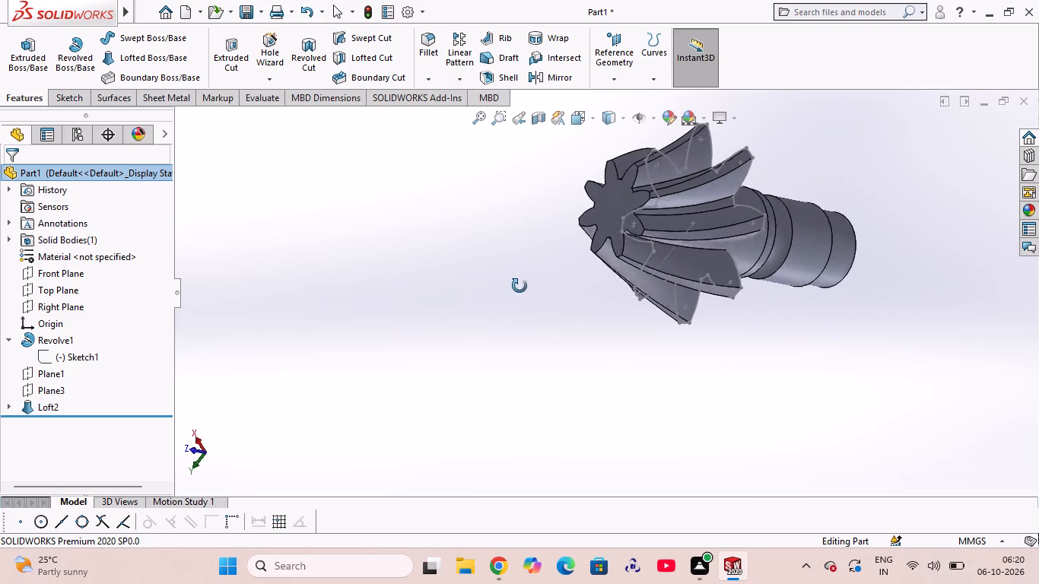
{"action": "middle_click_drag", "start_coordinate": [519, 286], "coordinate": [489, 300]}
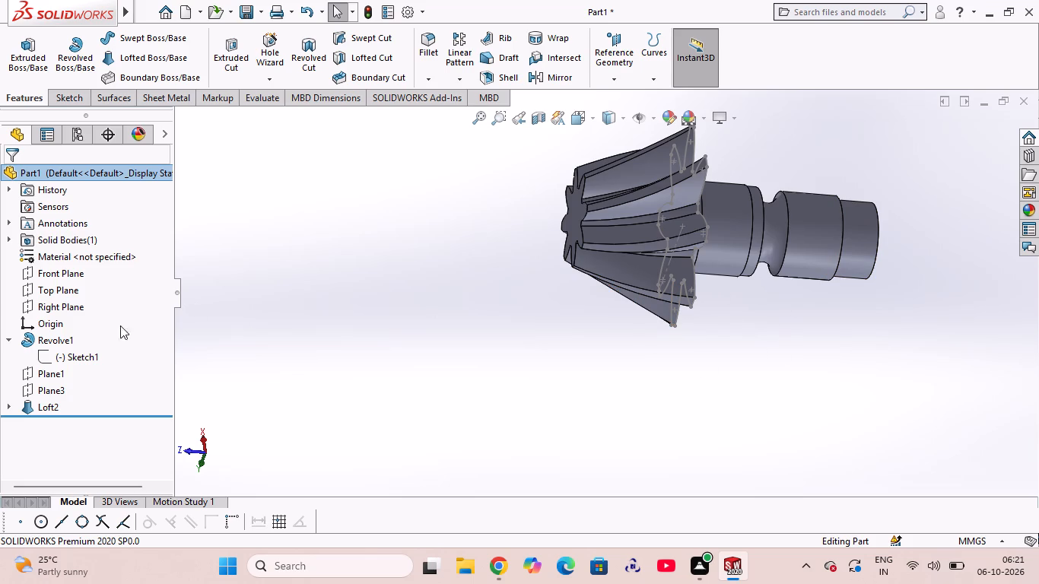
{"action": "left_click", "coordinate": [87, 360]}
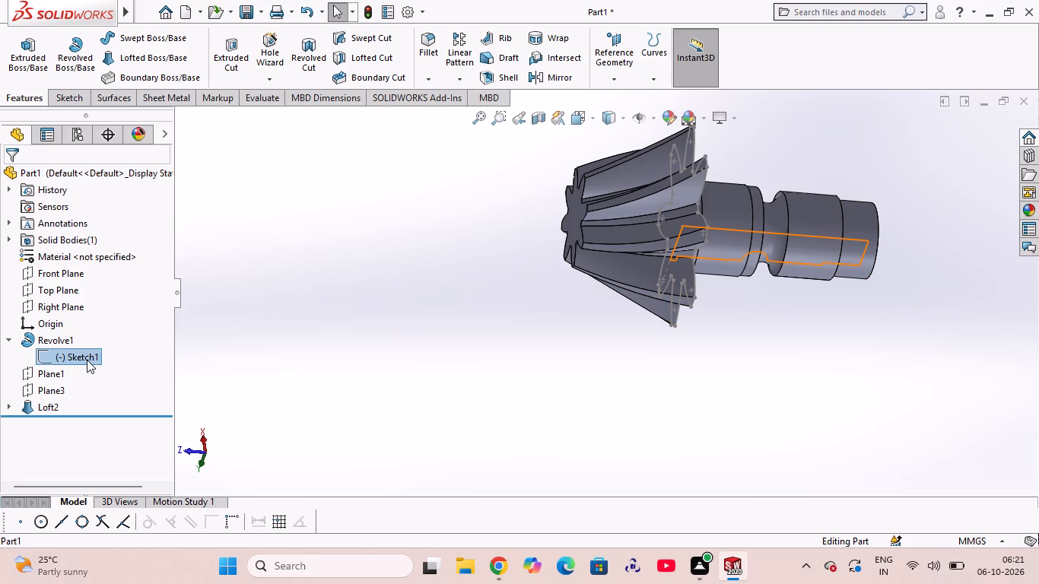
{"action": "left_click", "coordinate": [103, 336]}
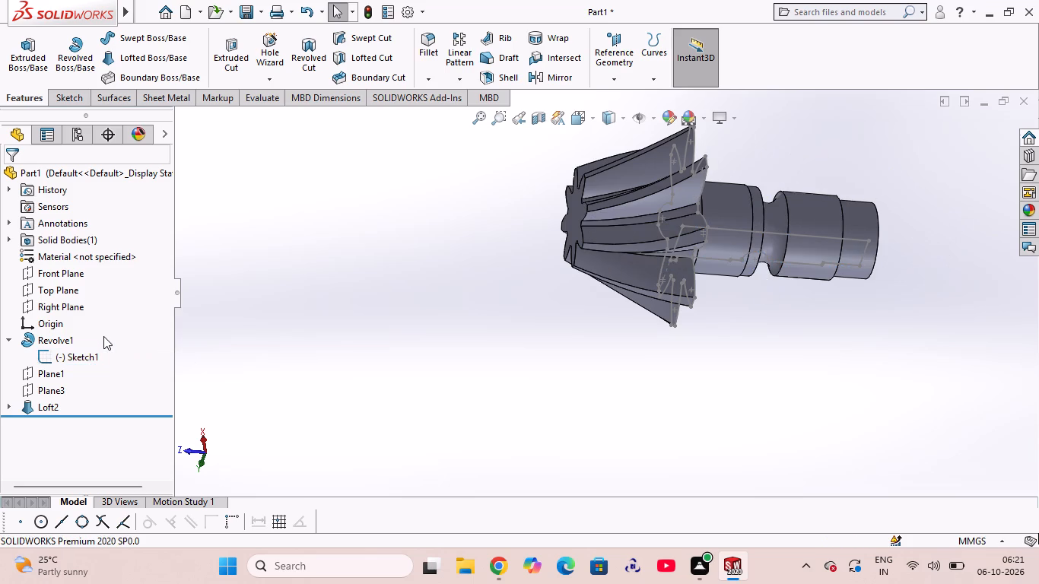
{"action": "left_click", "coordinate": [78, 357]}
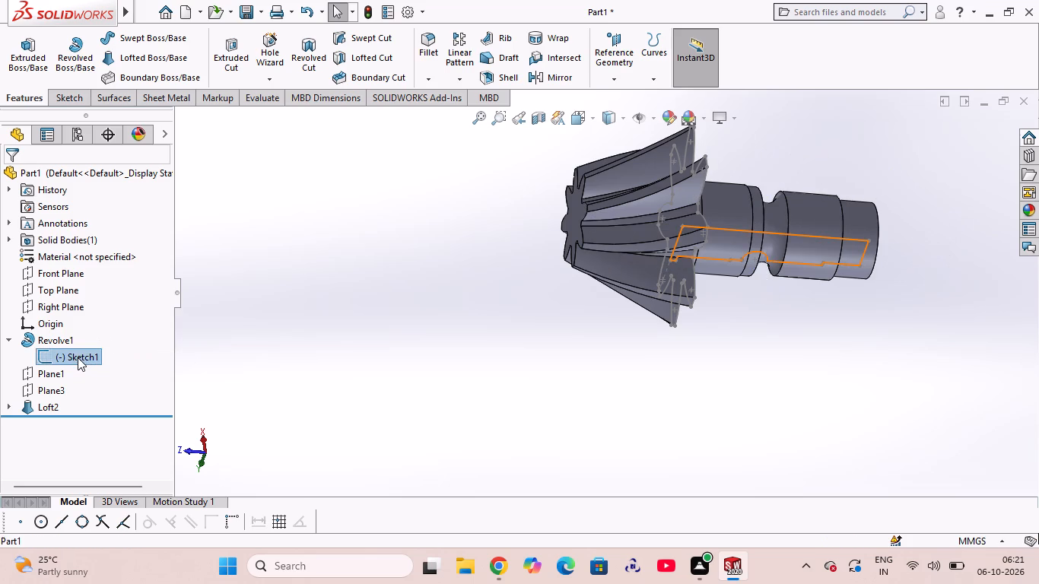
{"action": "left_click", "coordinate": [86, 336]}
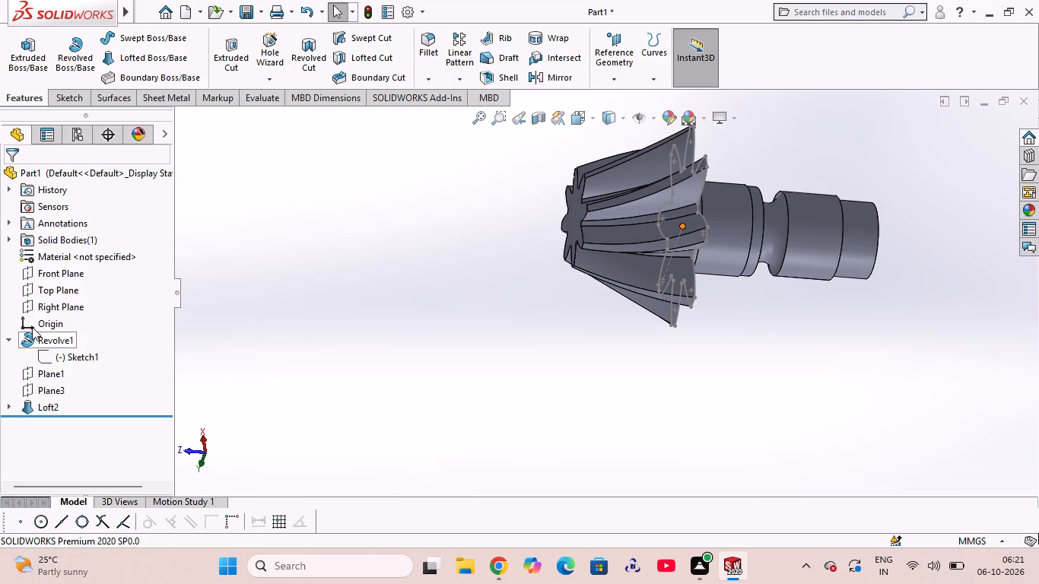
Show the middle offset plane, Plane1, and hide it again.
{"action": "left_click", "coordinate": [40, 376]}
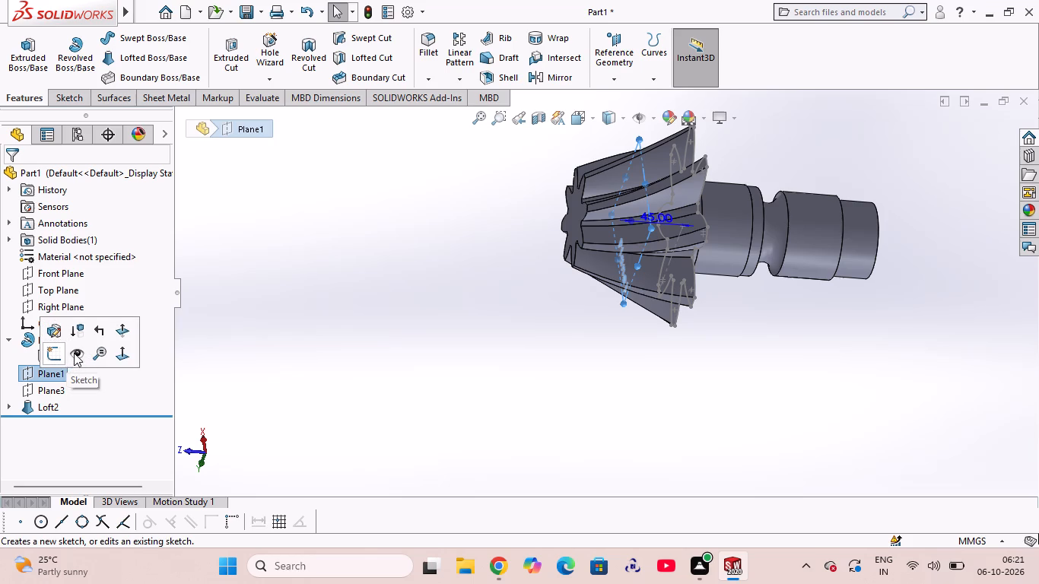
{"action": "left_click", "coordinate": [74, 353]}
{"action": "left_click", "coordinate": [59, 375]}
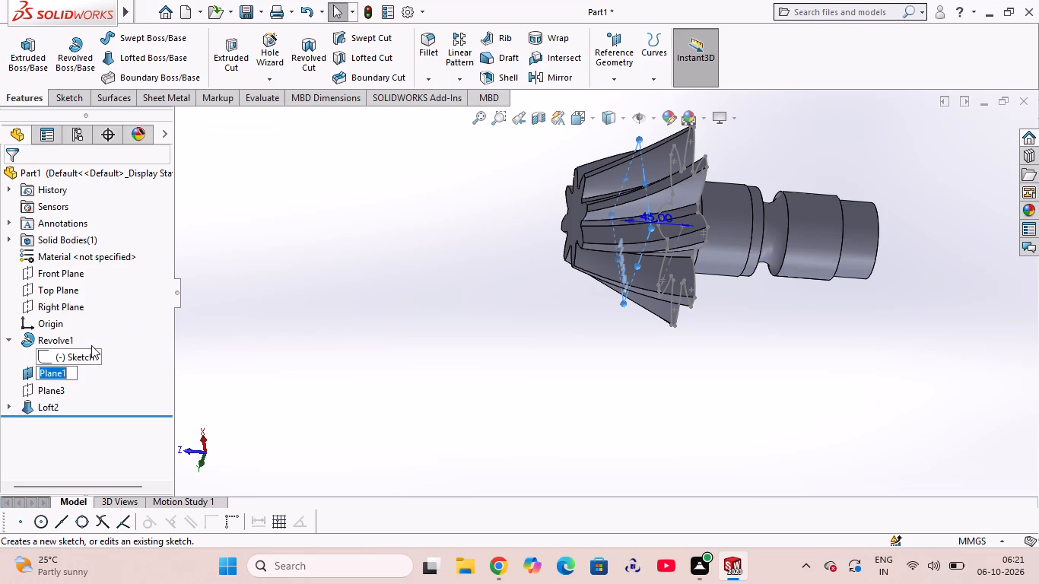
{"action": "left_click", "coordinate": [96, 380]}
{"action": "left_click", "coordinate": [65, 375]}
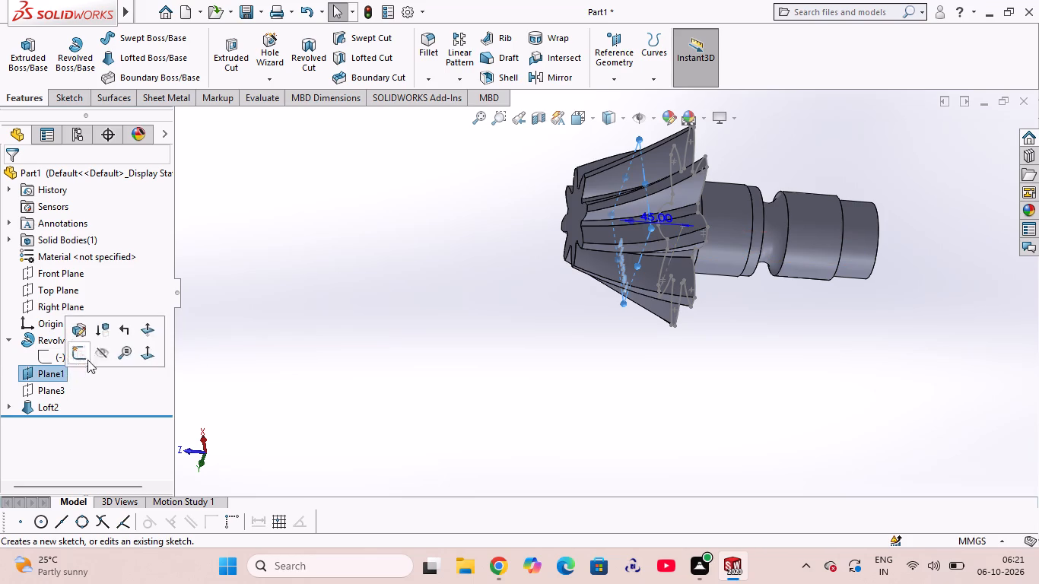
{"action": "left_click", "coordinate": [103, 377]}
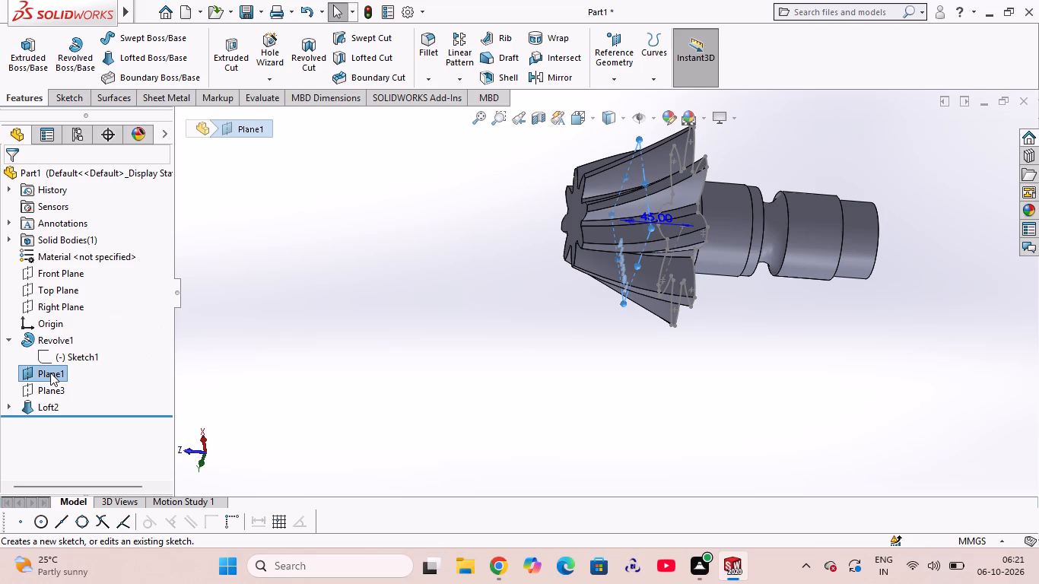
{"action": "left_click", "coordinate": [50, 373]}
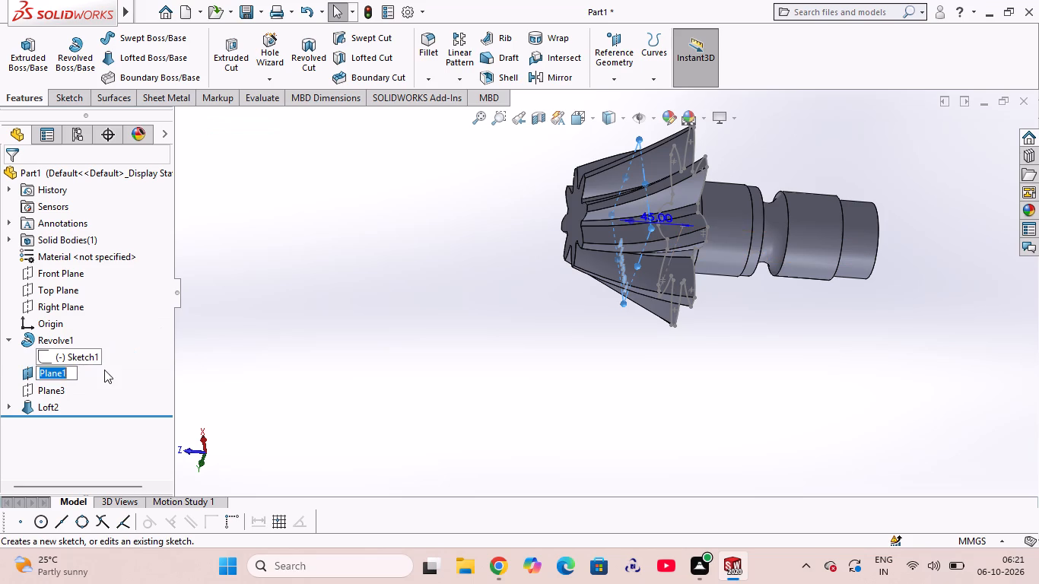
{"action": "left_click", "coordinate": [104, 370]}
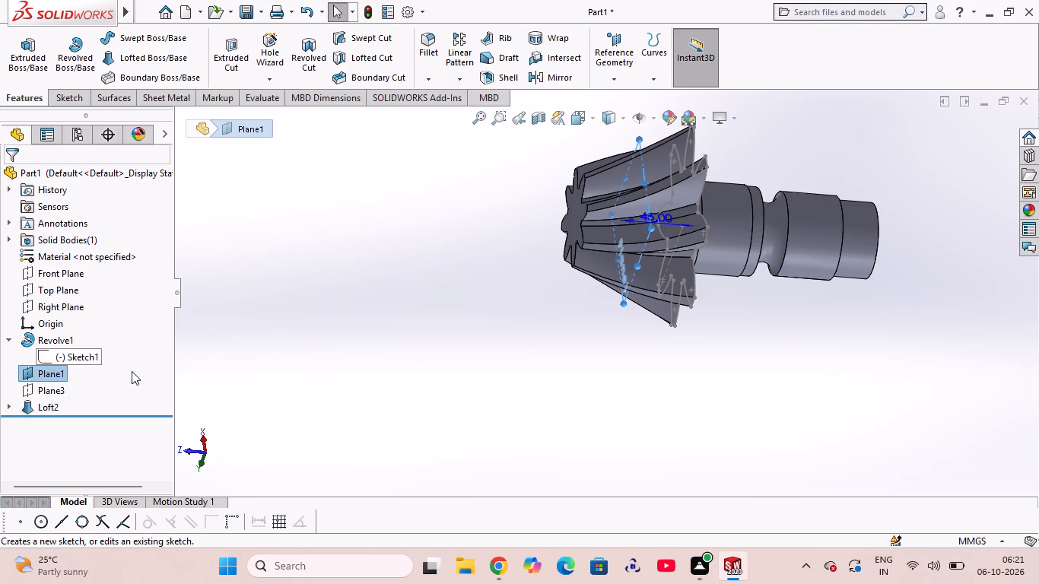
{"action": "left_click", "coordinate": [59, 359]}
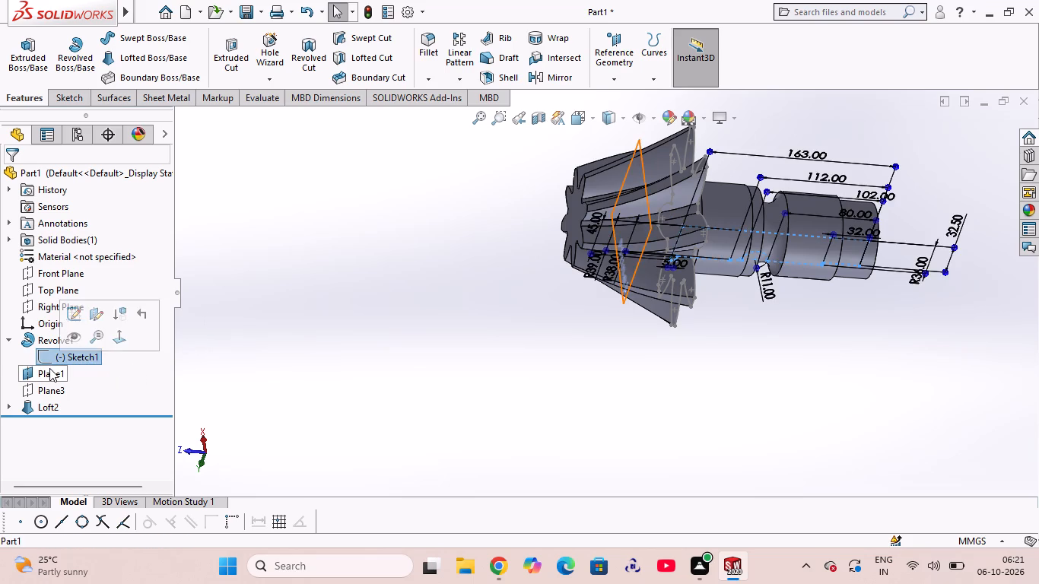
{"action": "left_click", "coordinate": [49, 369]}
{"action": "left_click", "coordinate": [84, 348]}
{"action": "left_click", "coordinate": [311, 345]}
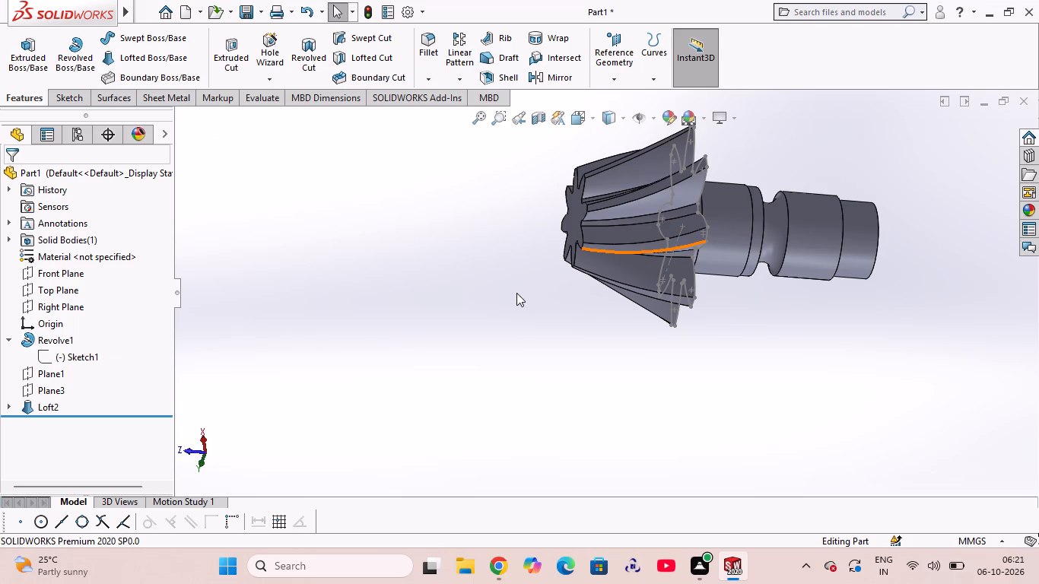
Start a new sketch on the ring-shaped shoulder face next to the shaft's reduced end and view it face-on.
{"action": "middle_click_drag", "start_coordinate": [494, 309], "coordinate": [576, 334]}
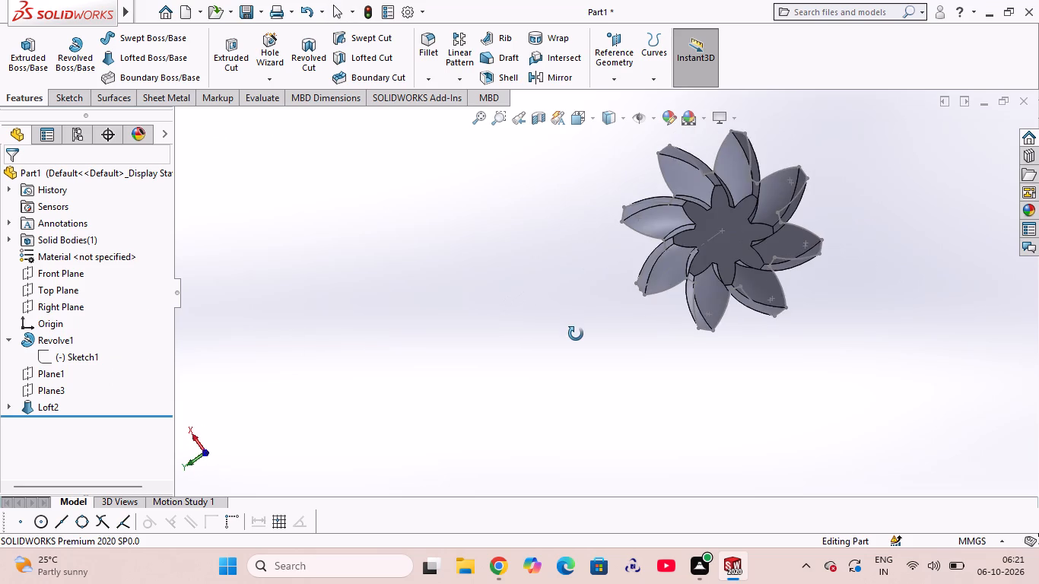
{"action": "middle_click_drag", "start_coordinate": [576, 334], "coordinate": [561, 351]}
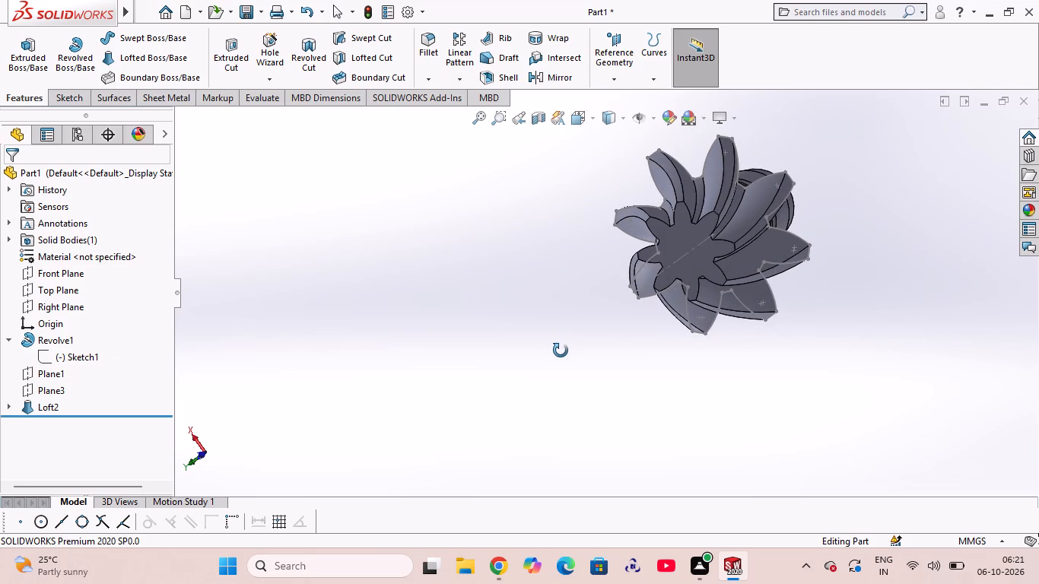
{"action": "middle_click_drag", "start_coordinate": [561, 351], "coordinate": [405, 374]}
{"action": "scroll", "coordinate": [405, 374], "scroll_direction": "up", "scroll_amount": 1}
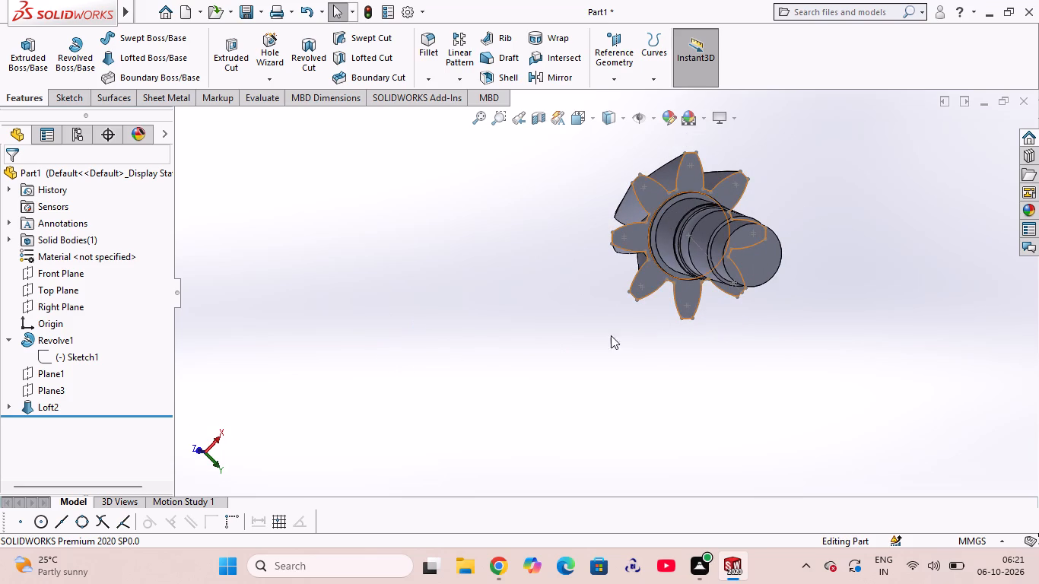
{"action": "middle_click_drag", "start_coordinate": [582, 363], "coordinate": [588, 363]}
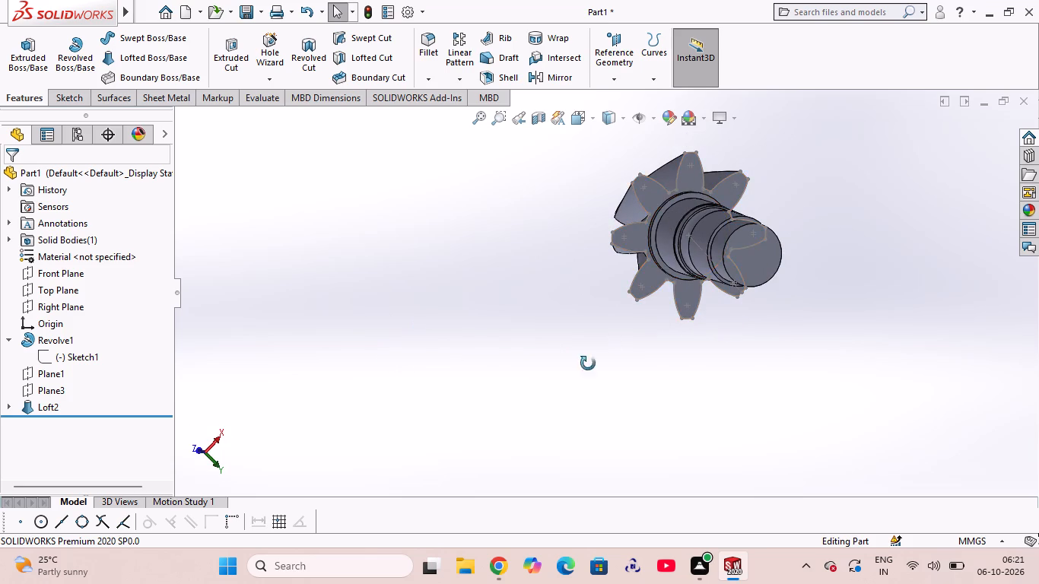
{"action": "middle_click_drag", "start_coordinate": [588, 363], "coordinate": [613, 368]}
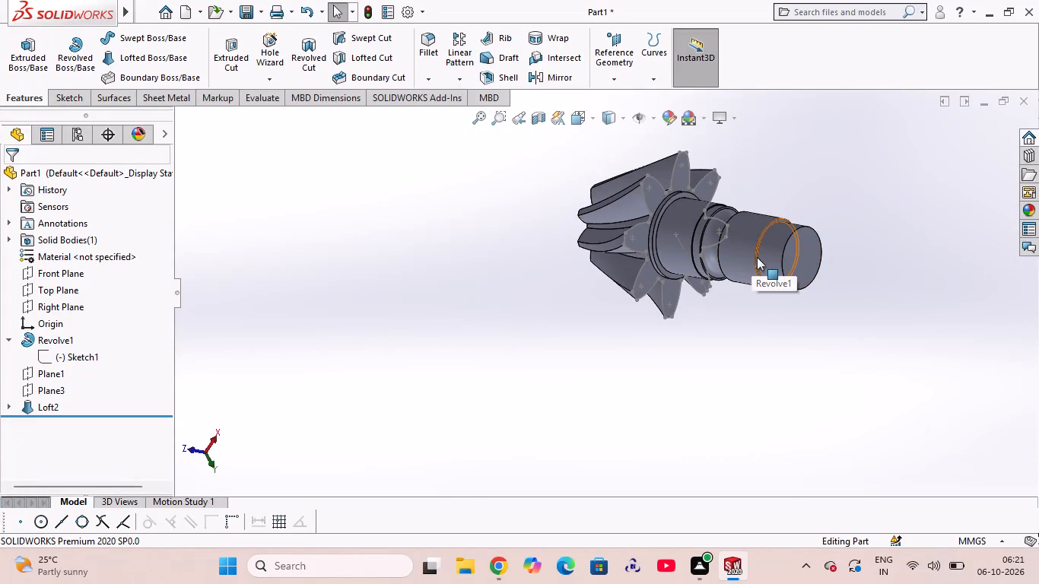
{"action": "left_click", "coordinate": [757, 257]}
{"action": "left_click", "coordinate": [828, 212]}
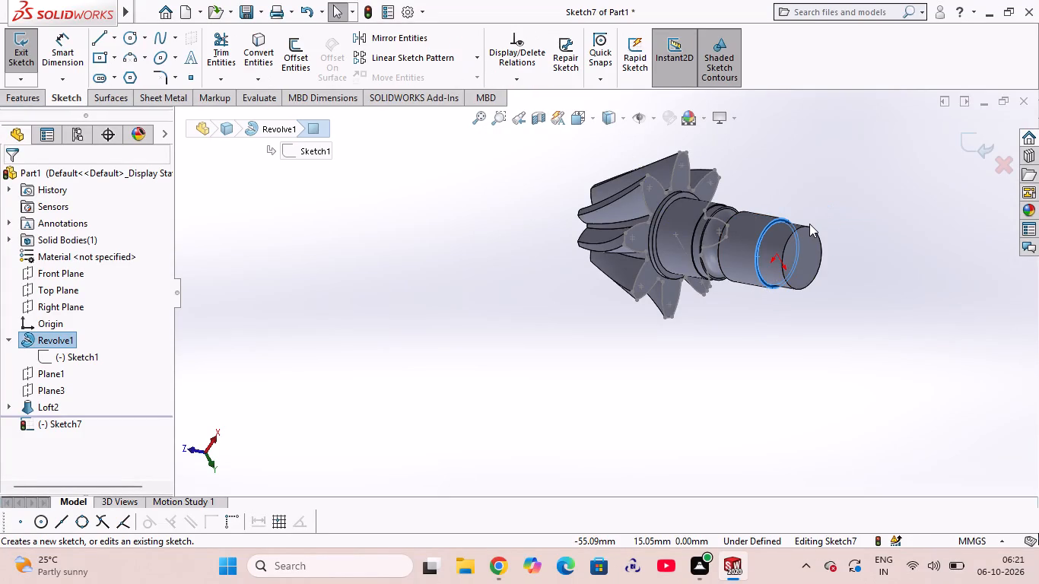
{"action": "key", "text": "ctrl+8"}
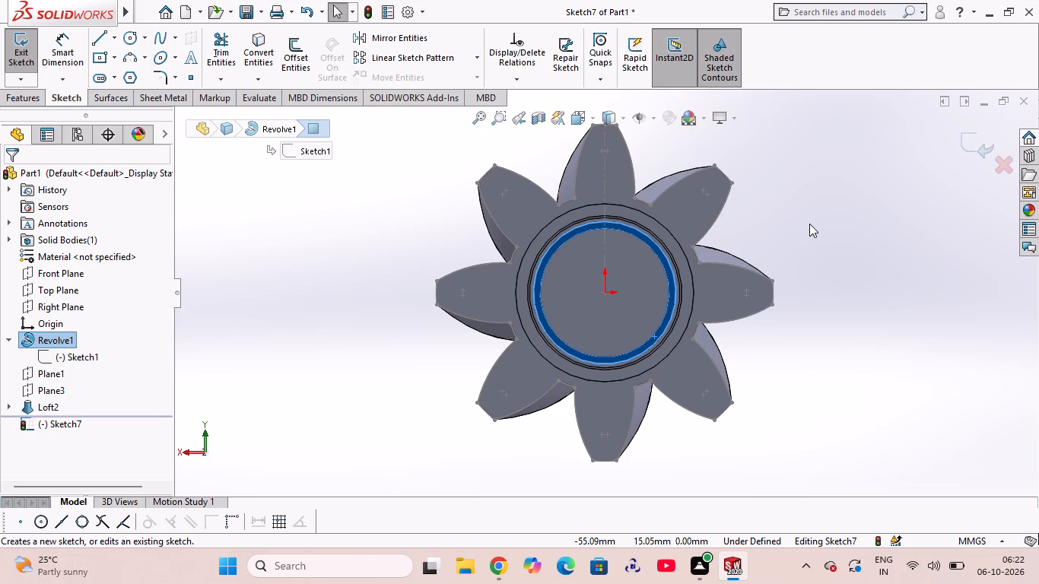
Examine the sketch face on the shaft's end shoulder in relation to the shaft steps and gear, from the side and face-on.
{"action": "middle_click_drag", "start_coordinate": [845, 270], "coordinate": [849, 270]}
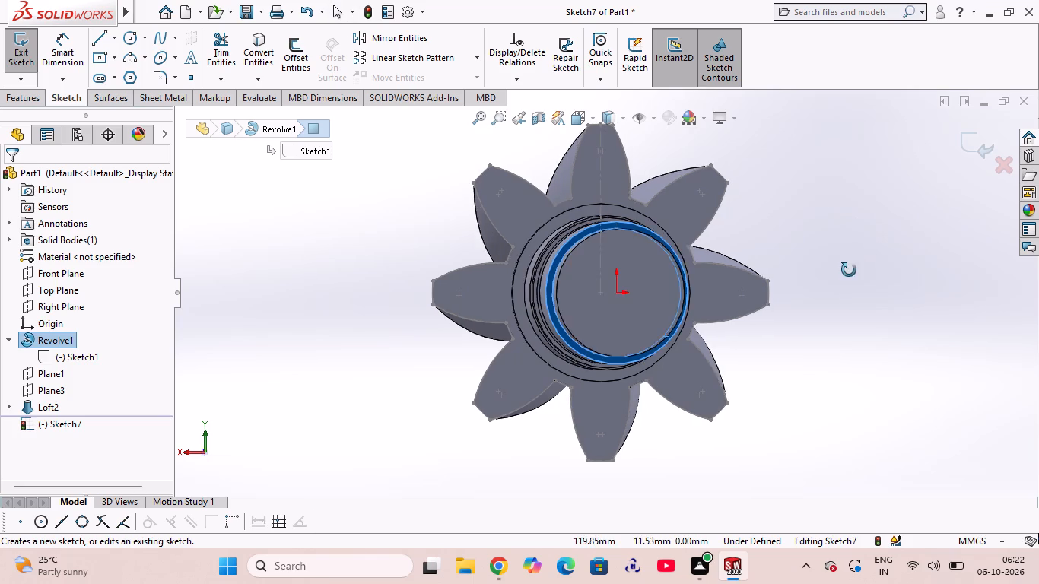
{"action": "middle_click_drag", "start_coordinate": [849, 270], "coordinate": [945, 246]}
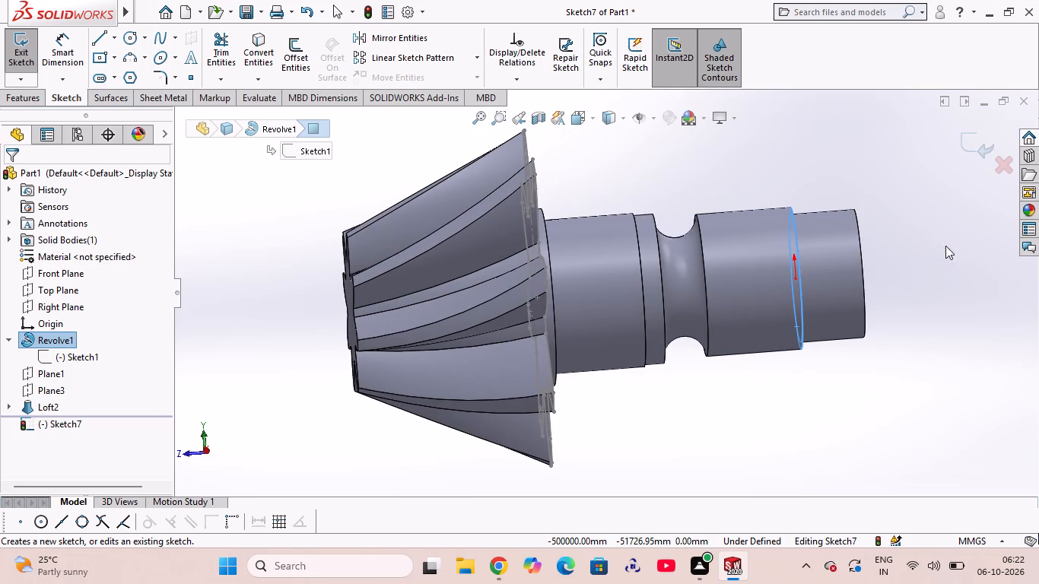
{"action": "middle_click_drag", "start_coordinate": [913, 202], "coordinate": [865, 233]}
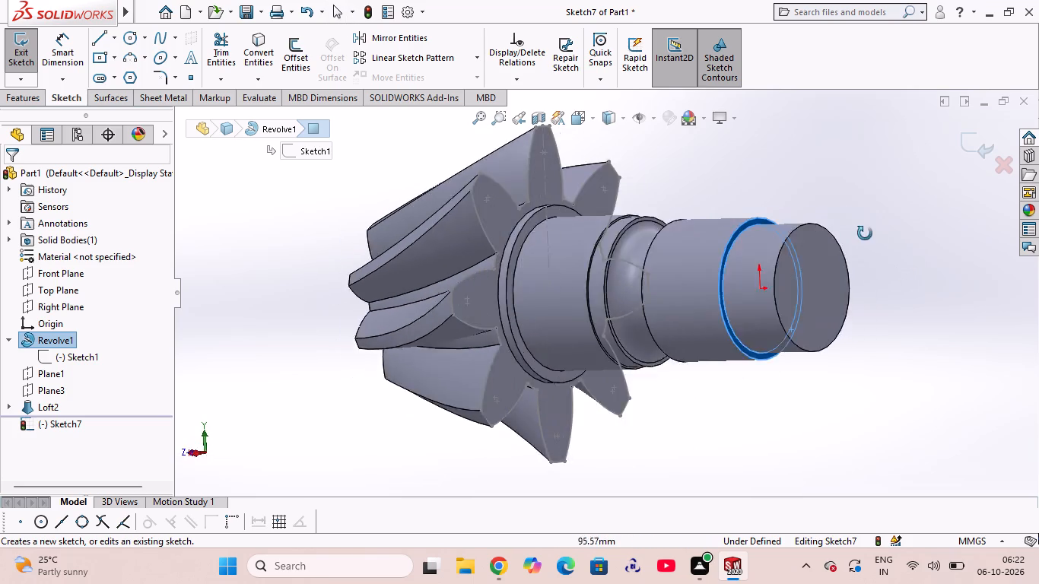
{"action": "middle_click_drag", "start_coordinate": [865, 233], "coordinate": [829, 263]}
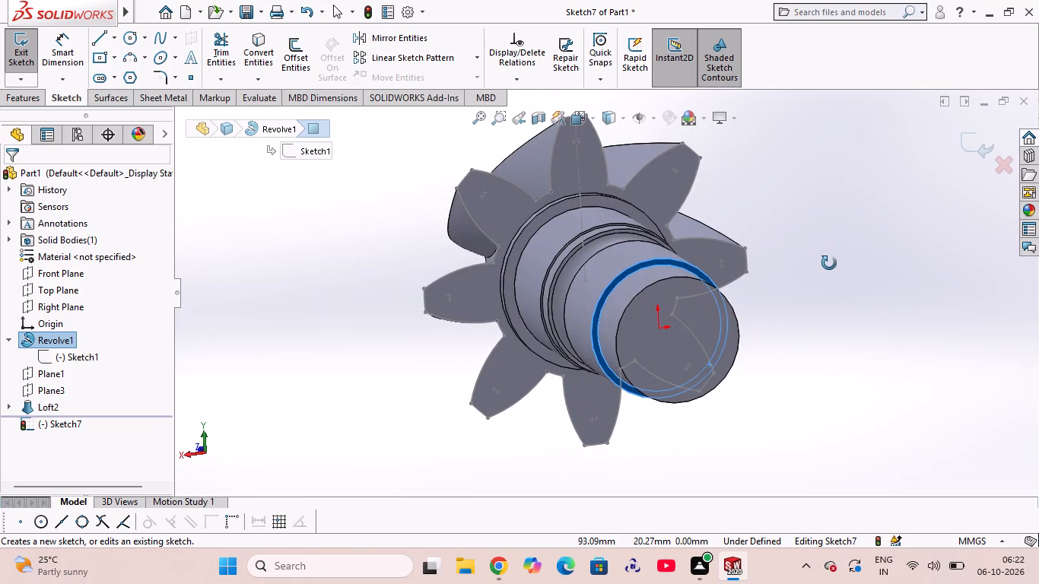
{"action": "middle_click_drag", "start_coordinate": [829, 263], "coordinate": [793, 238]}
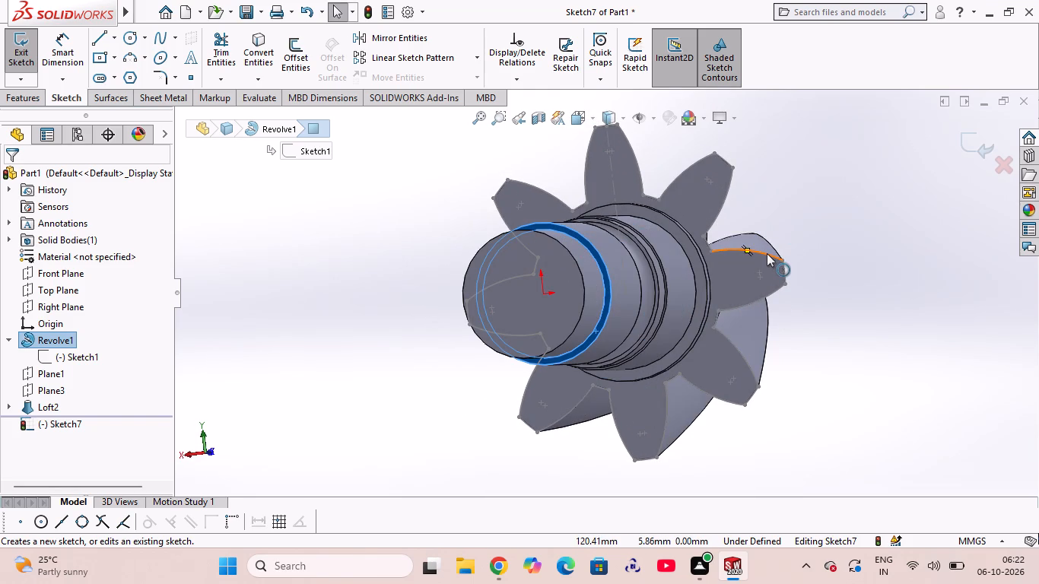
{"action": "key", "text": "ctrl+8"}
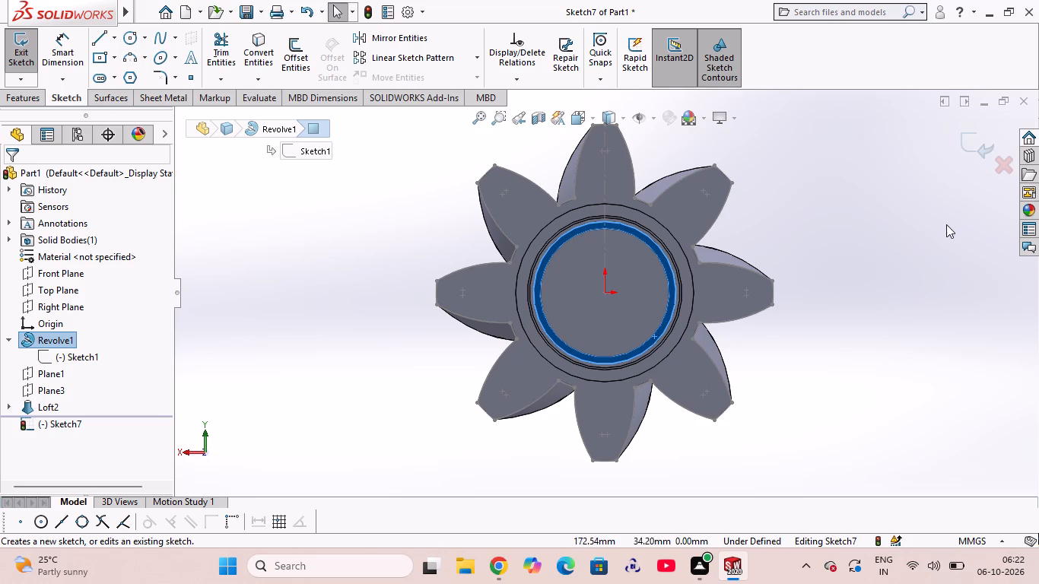
{"action": "scroll", "coordinate": [642, 222], "scroll_direction": "up", "scroll_amount": 3}
{"action": "scroll", "coordinate": [636, 226], "scroll_direction": "down", "scroll_amount": 3}
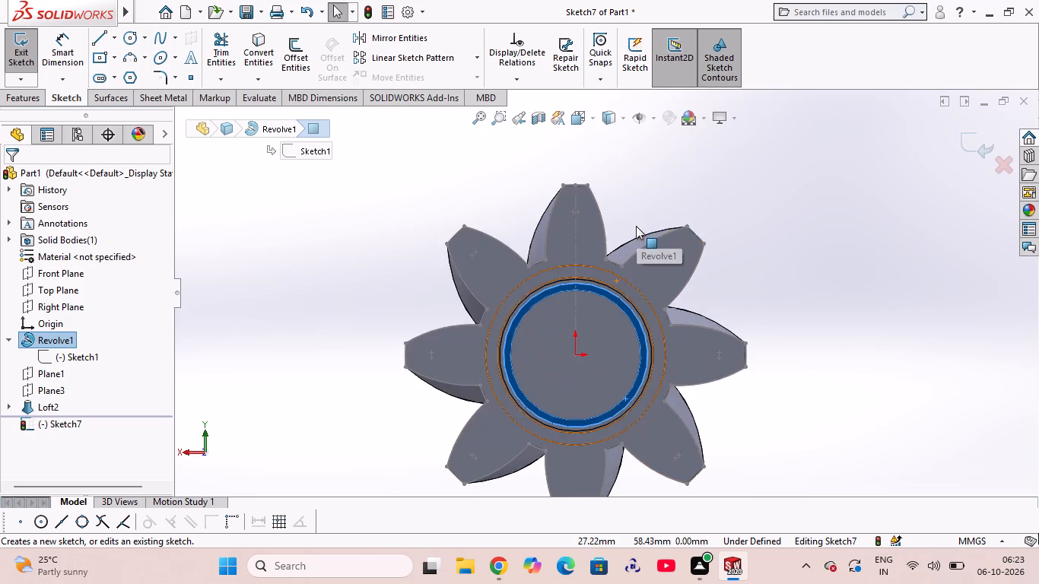
{"action": "scroll", "coordinate": [571, 298], "scroll_direction": "down", "scroll_amount": 5}
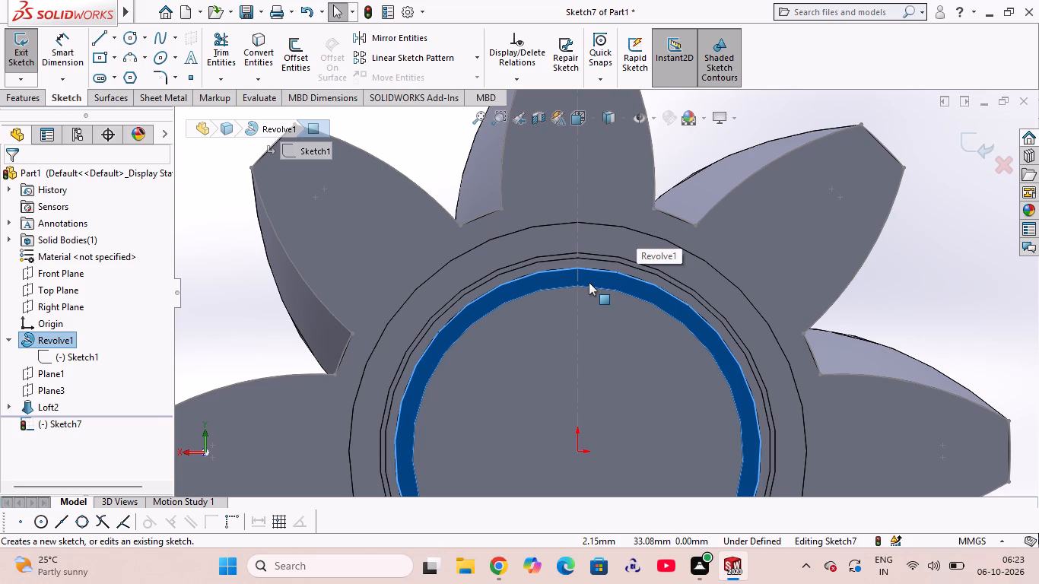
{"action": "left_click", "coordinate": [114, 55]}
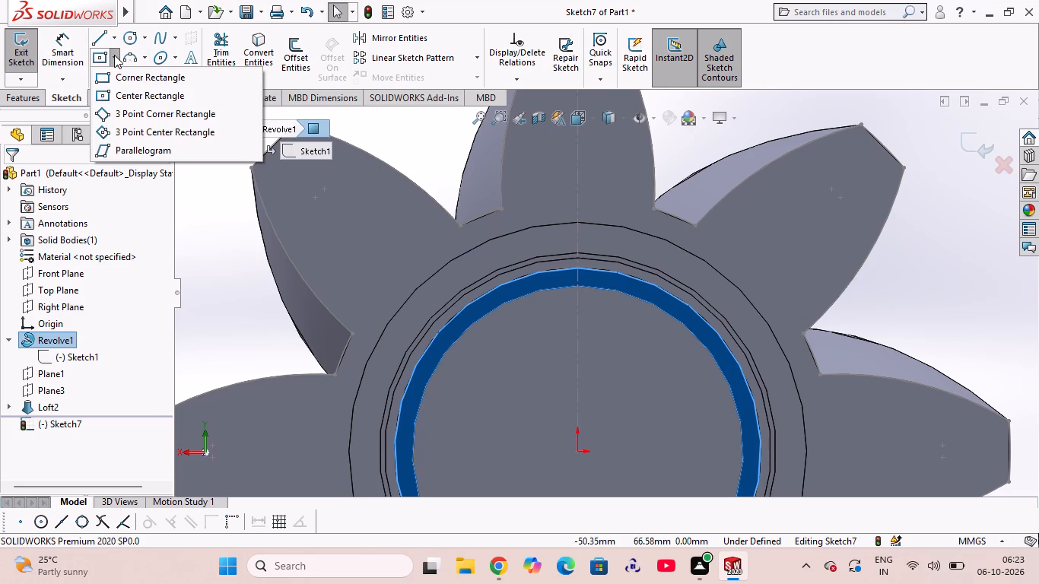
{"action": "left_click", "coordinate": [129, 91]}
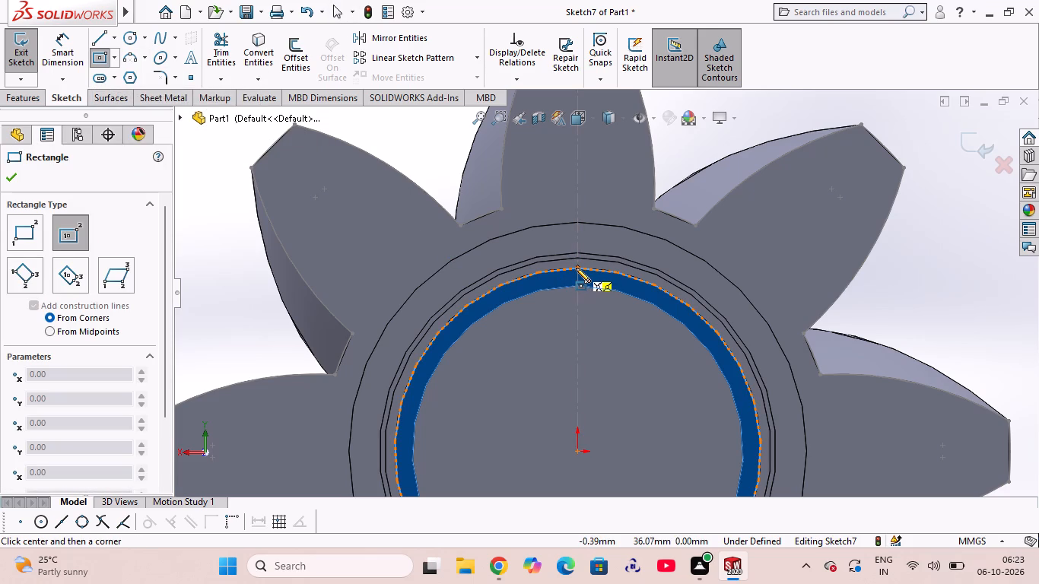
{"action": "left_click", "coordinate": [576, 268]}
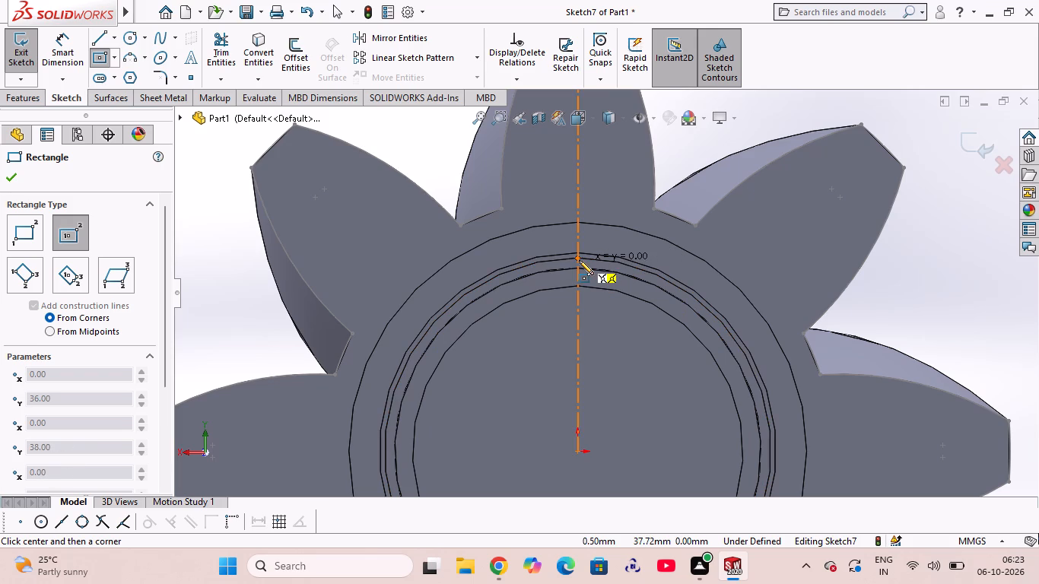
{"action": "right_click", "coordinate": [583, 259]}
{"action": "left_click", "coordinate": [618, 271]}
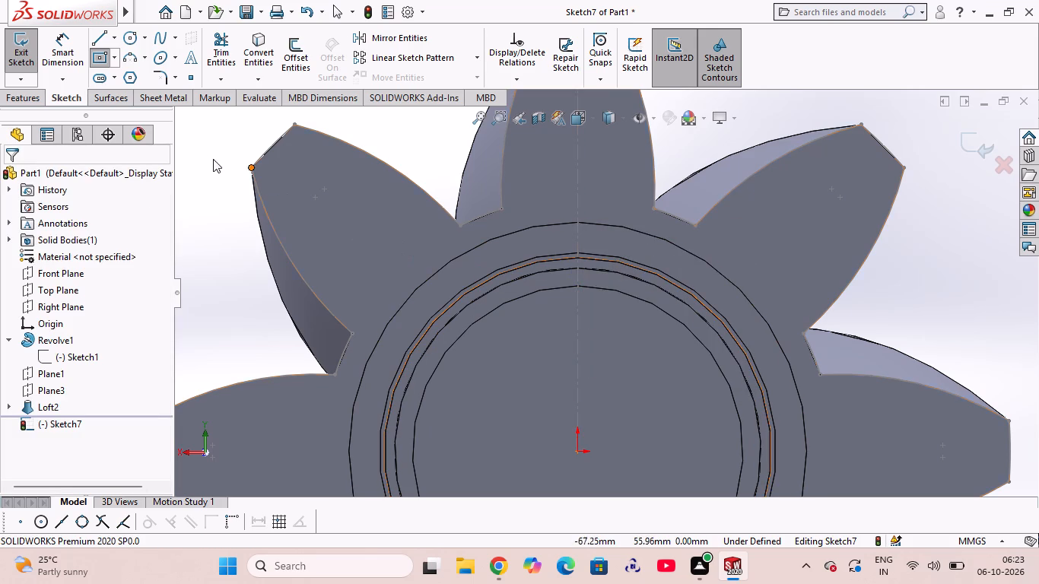
Sketch a center rectangle about 12.7 mm by 7 mm, centered about 39 mm directly above the origin.
{"action": "left_click", "coordinate": [115, 57]}
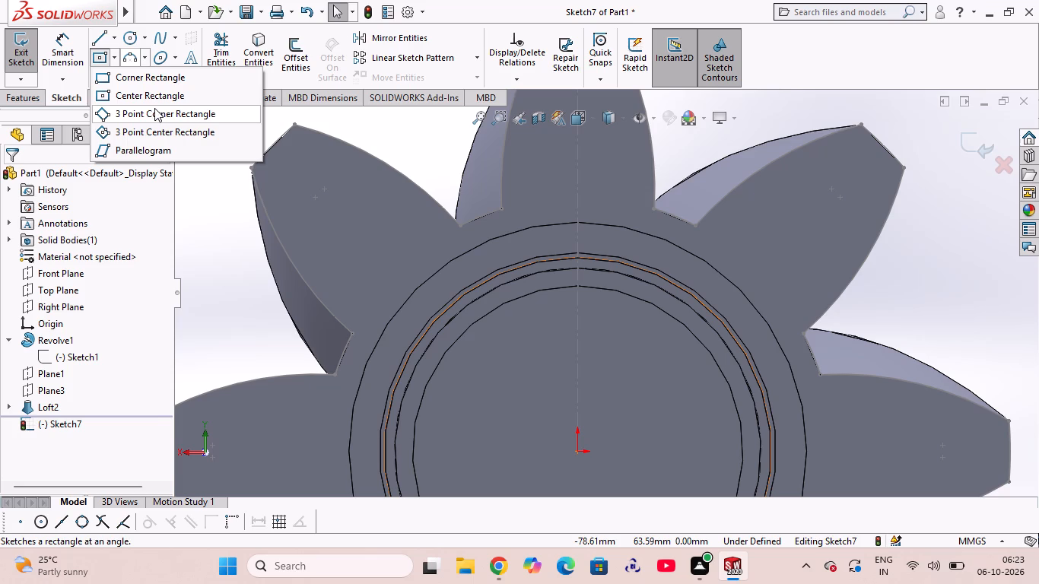
{"action": "left_click", "coordinate": [156, 100]}
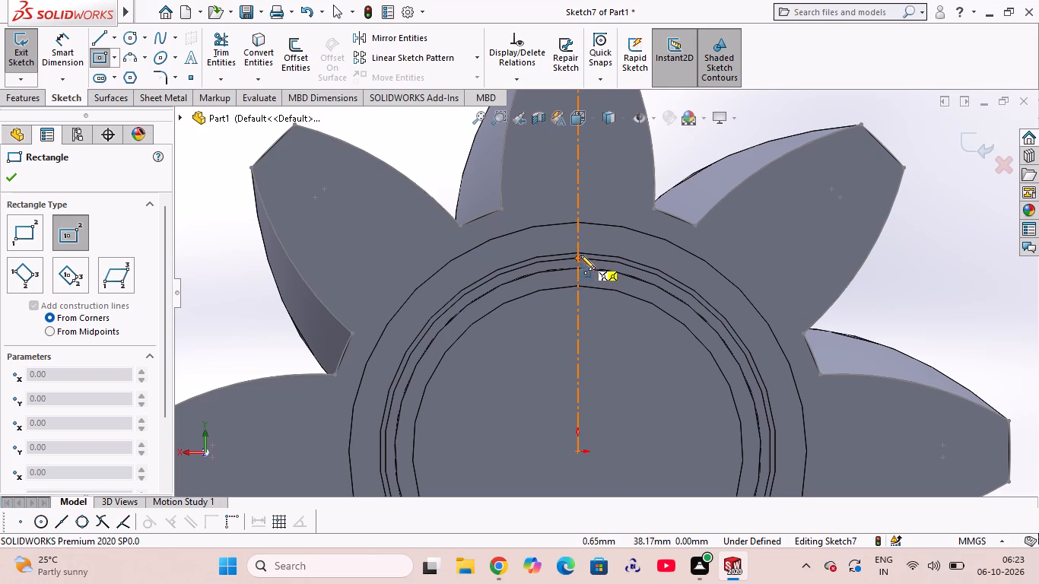
{"action": "left_click", "coordinate": [577, 252]}
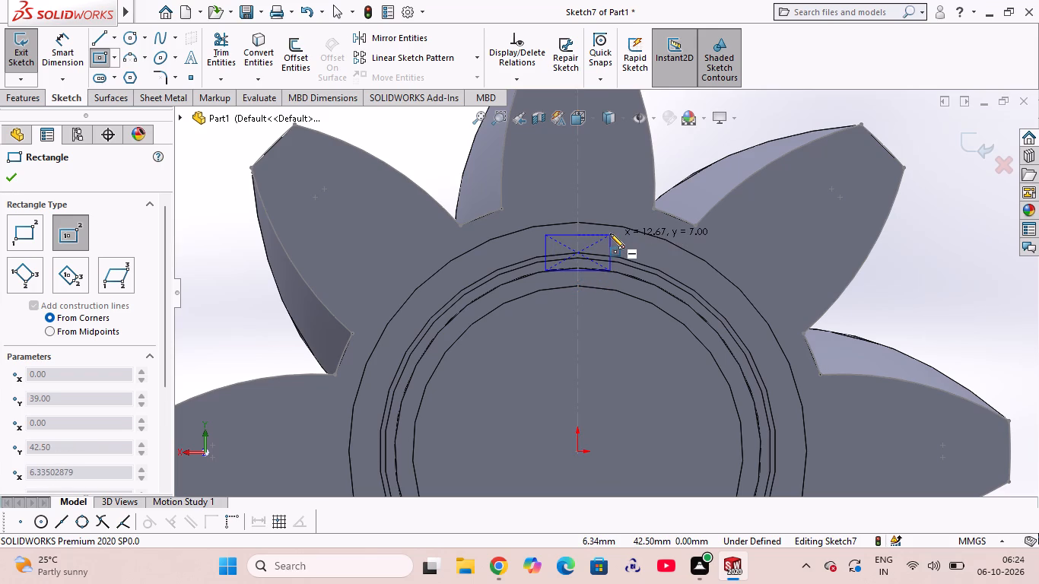
{"action": "left_click", "coordinate": [610, 233]}
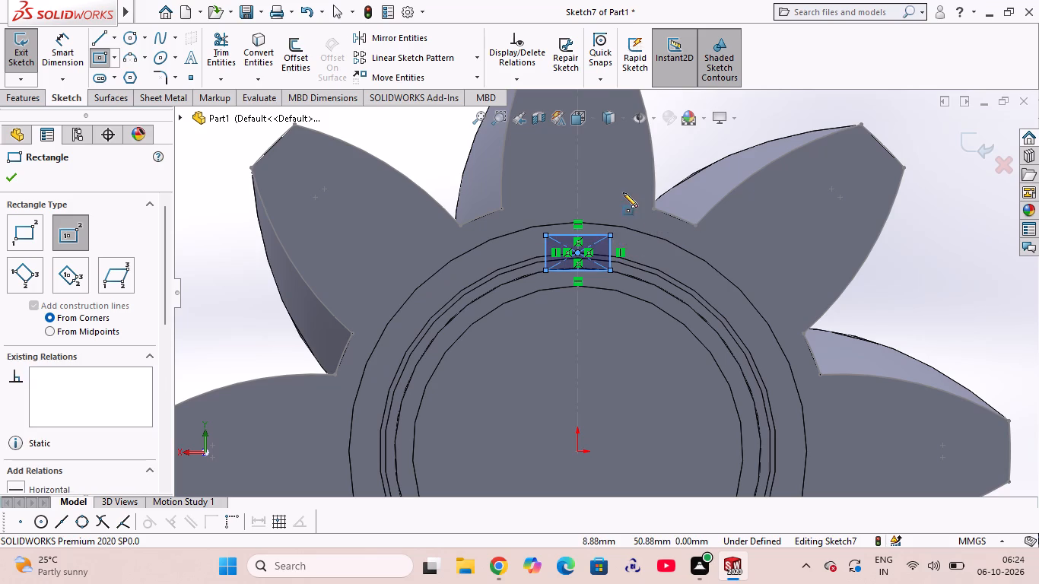
{"action": "right_click", "coordinate": [623, 192]}
{"action": "left_click", "coordinate": [678, 201]}
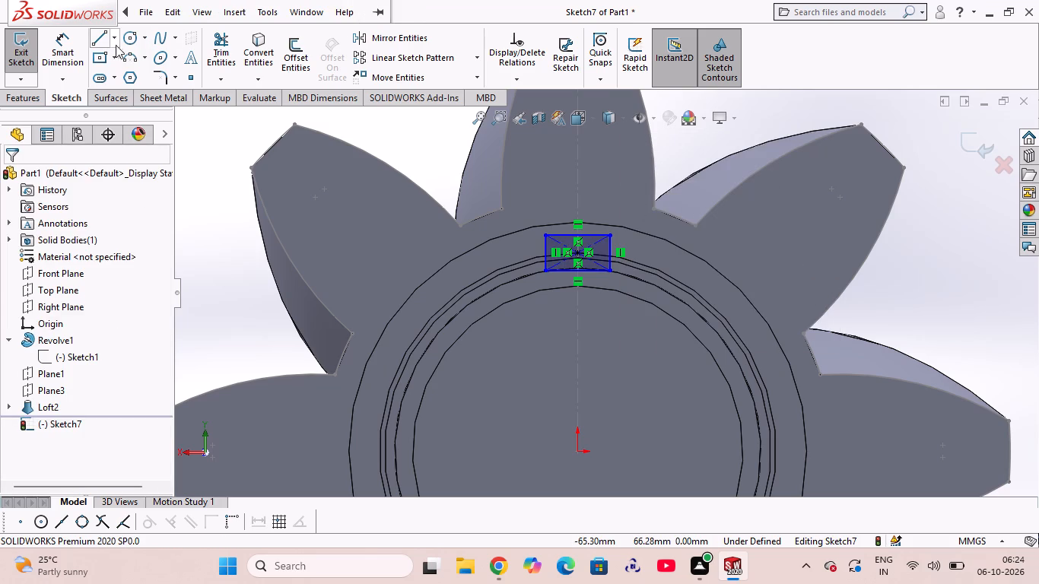
Sketch a centerline about 50.6 mm long from the origin up through the rectangle's center and give it a Vertical relation.
{"action": "left_click", "coordinate": [113, 41]}
{"action": "left_click", "coordinate": [116, 76]}
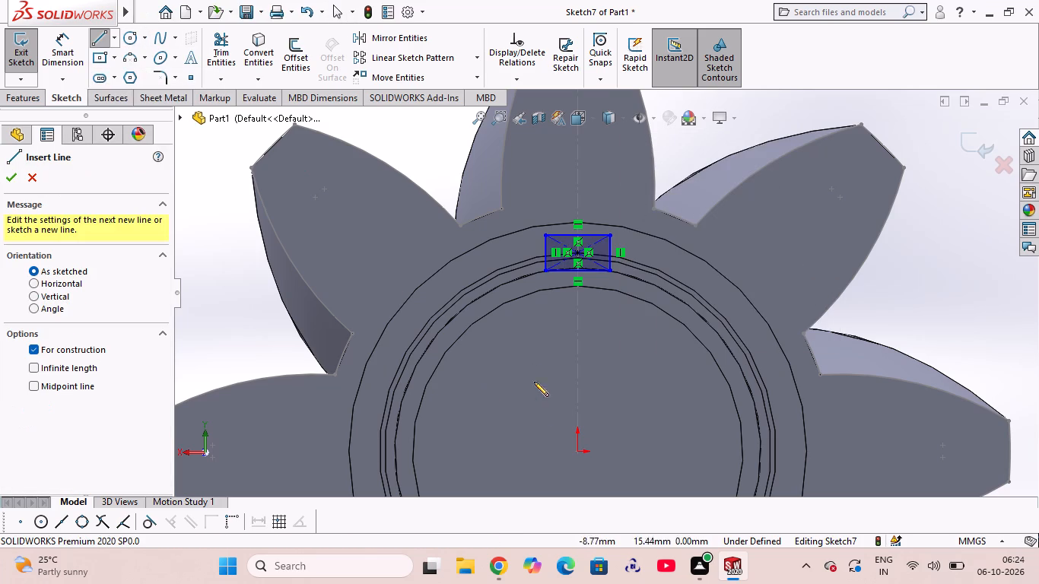
{"action": "left_click", "coordinate": [582, 449]}
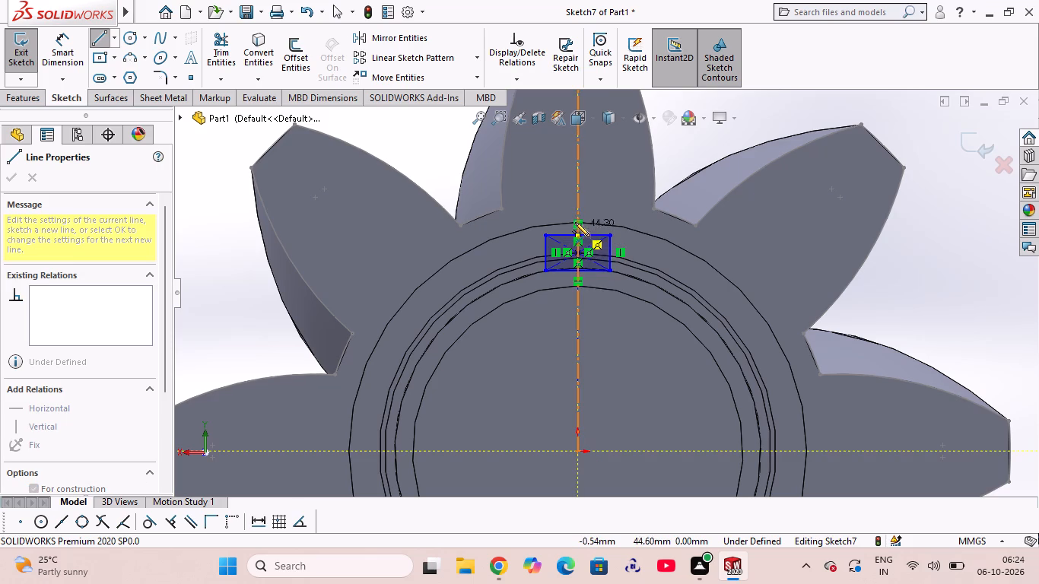
{"action": "left_click", "coordinate": [578, 194]}
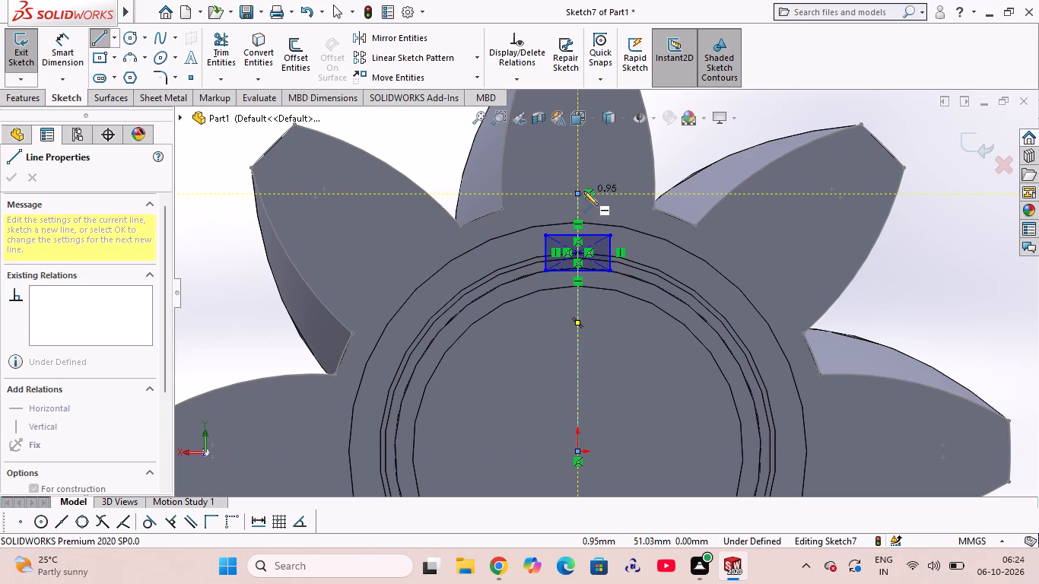
{"action": "right_click", "coordinate": [589, 204]}
{"action": "left_click", "coordinate": [653, 218]}
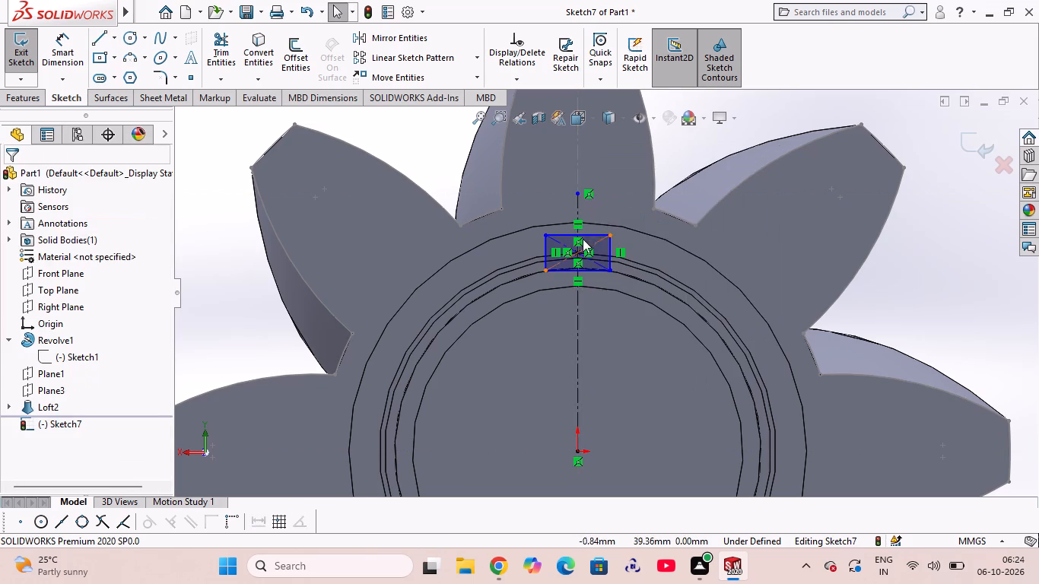
{"action": "left_click", "coordinate": [577, 252]}
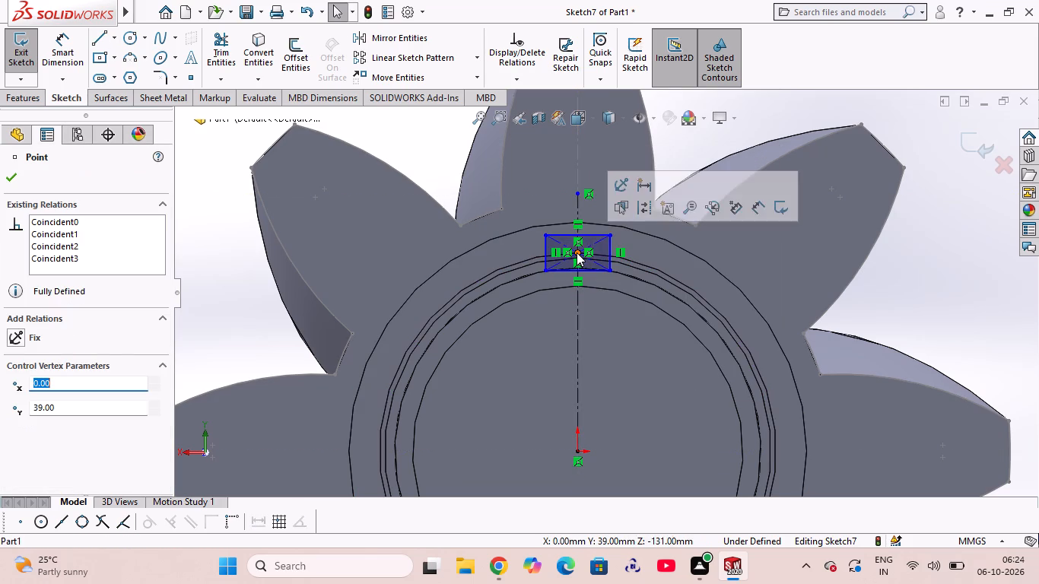
{"action": "left_click", "coordinate": [576, 299]}
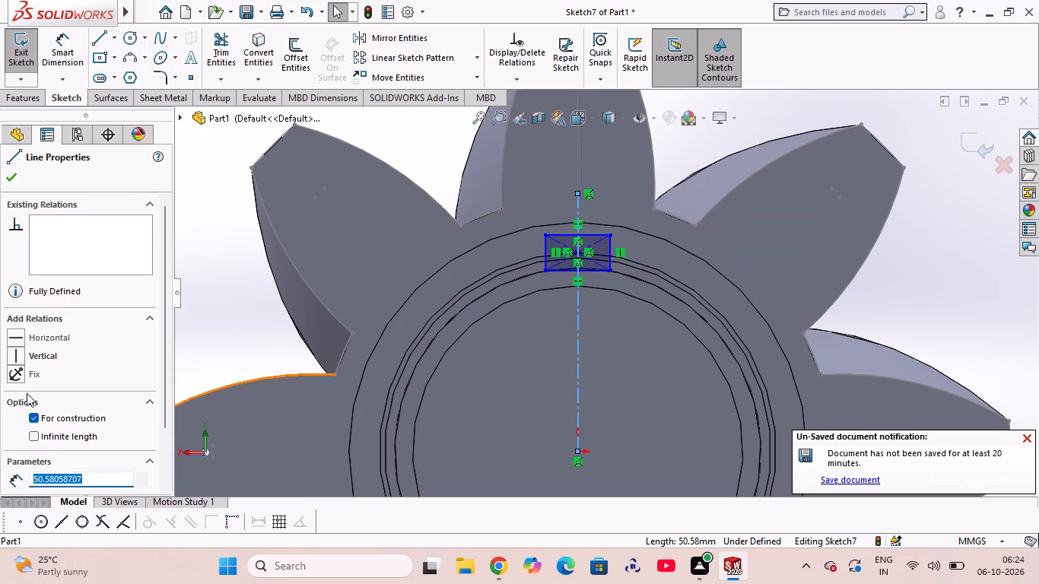
{"action": "left_click", "coordinate": [40, 357]}
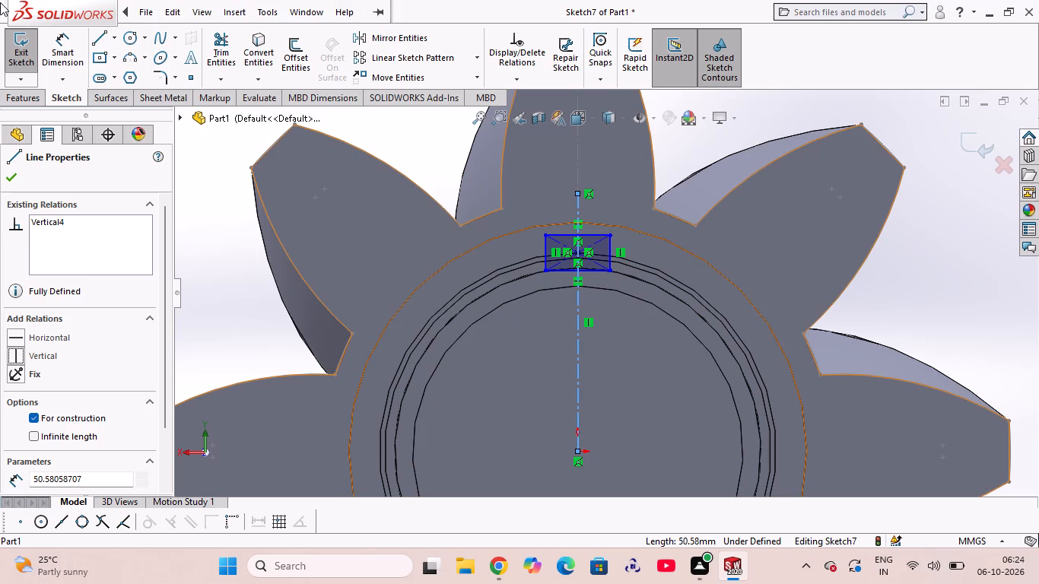
Dimension the rectangle's width to 10 mm along its upper edge.
{"action": "left_click", "coordinate": [45, 58]}
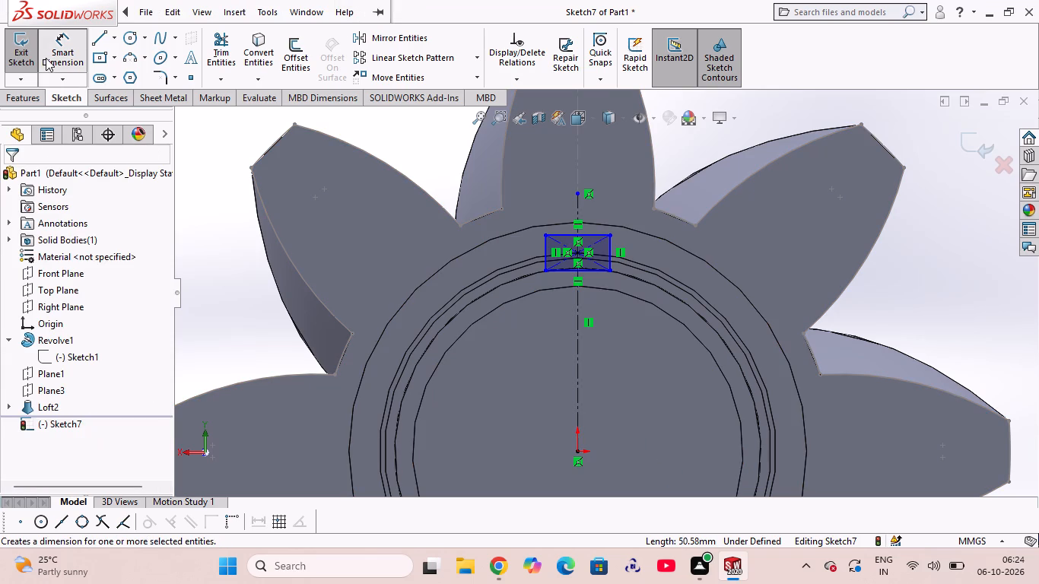
{"action": "left_click", "coordinate": [598, 235]}
{"action": "left_click", "coordinate": [607, 205]}
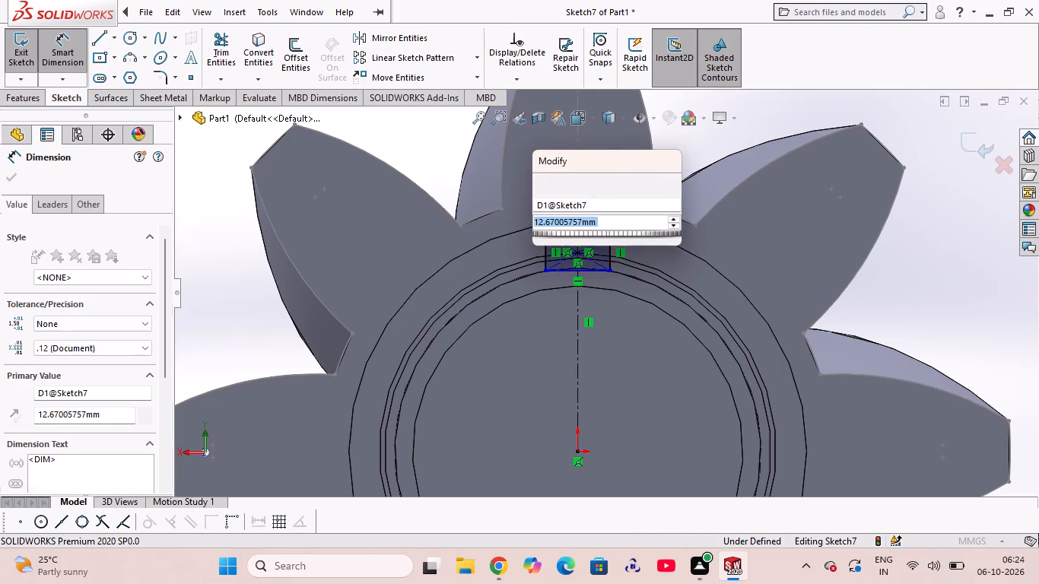
{"action": "type", "text": "10"}
{"action": "key", "text": "Return"}
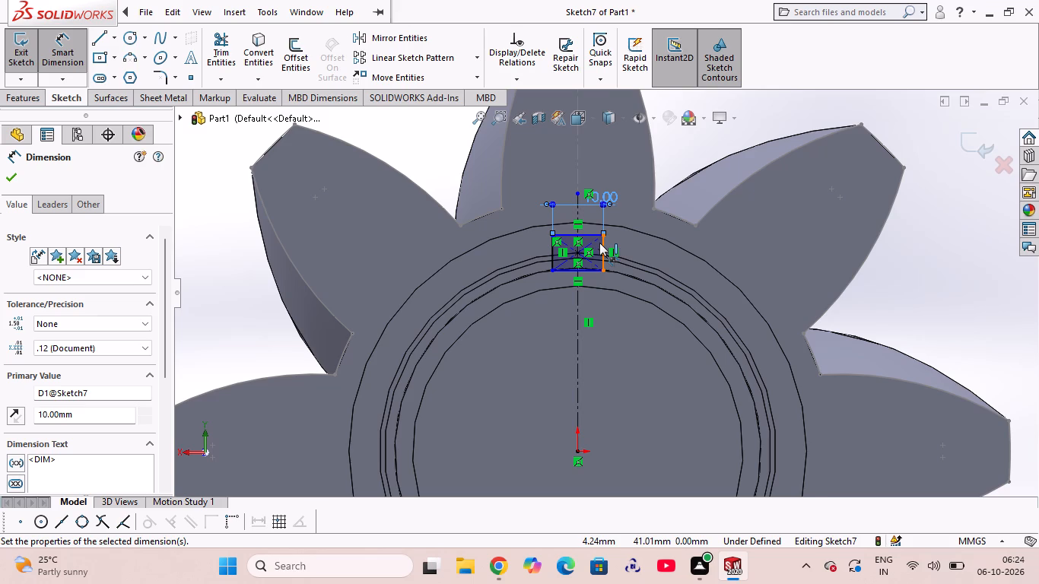
Dimension the rectangle's upper edge at 41 mm from the origin.
{"action": "left_click", "coordinate": [584, 233]}
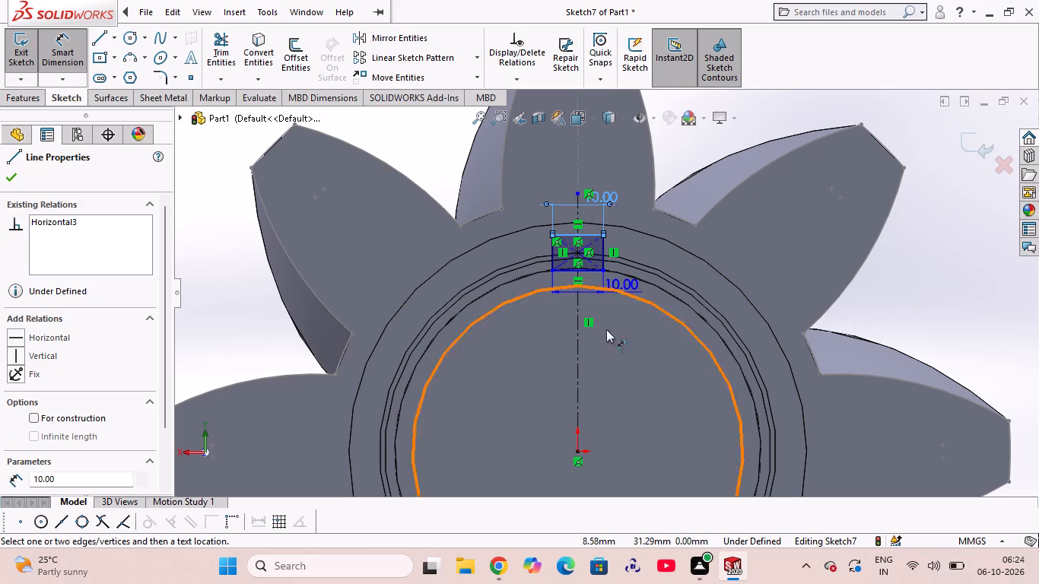
{"action": "left_click", "coordinate": [577, 451]}
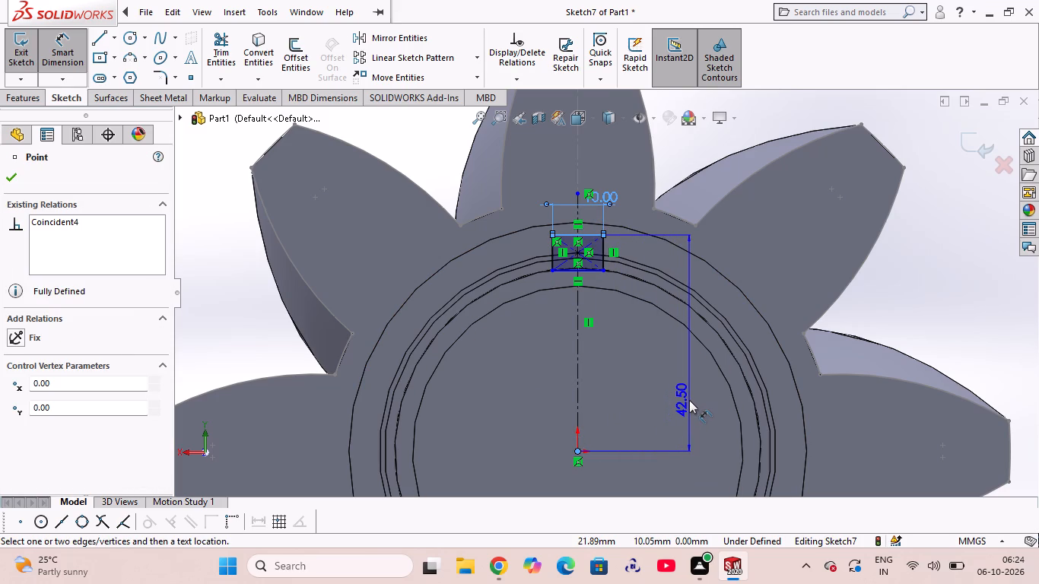
{"action": "left_click", "coordinate": [689, 400]}
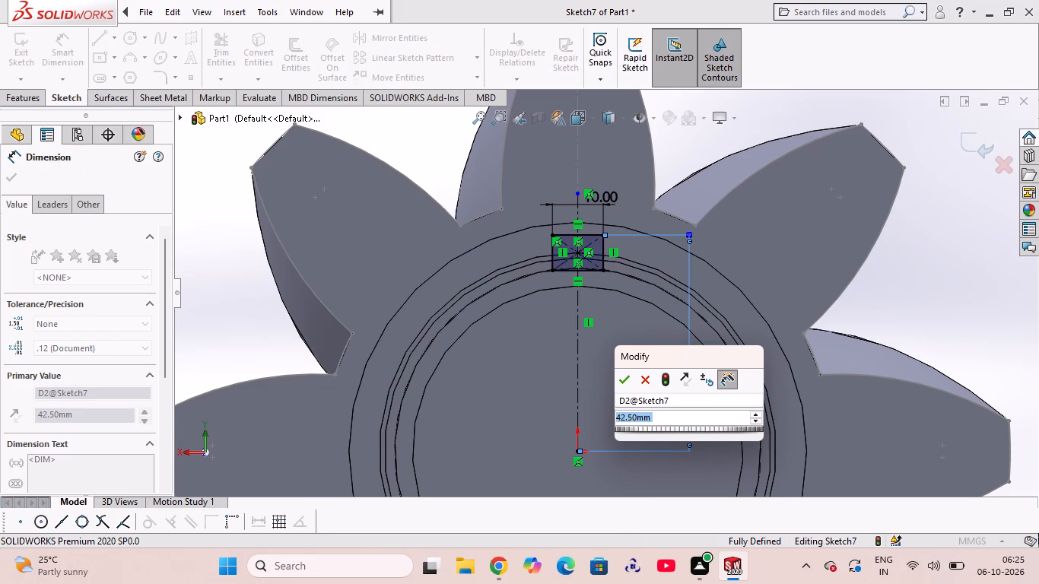
{"action": "type", "text": "41"}
{"action": "key", "text": "Return"}
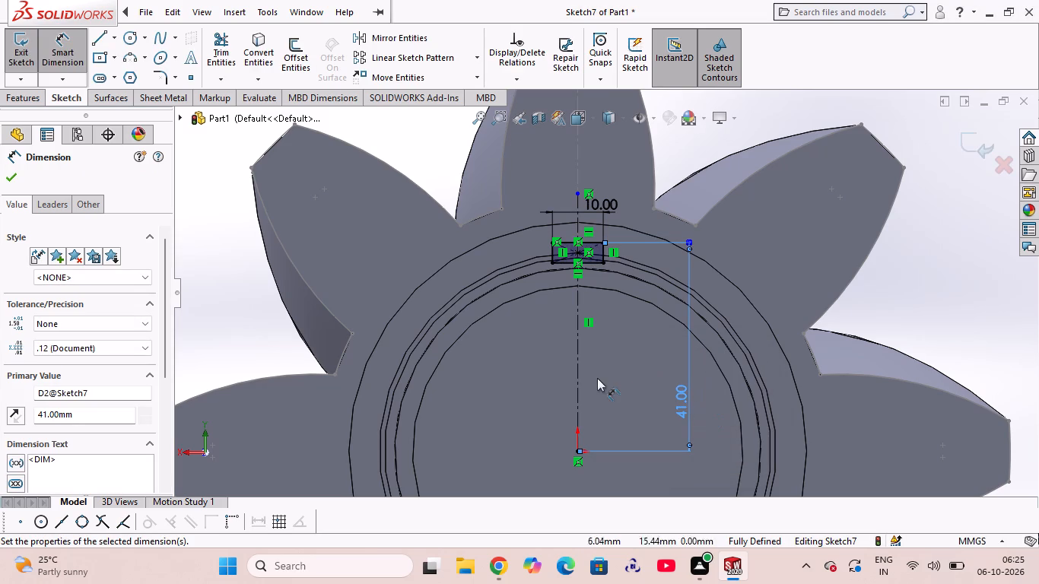
{"action": "scroll", "coordinate": [625, 353], "scroll_direction": "down", "scroll_amount": 1}
{"action": "scroll", "coordinate": [581, 332], "scroll_direction": "up", "scroll_amount": 6}
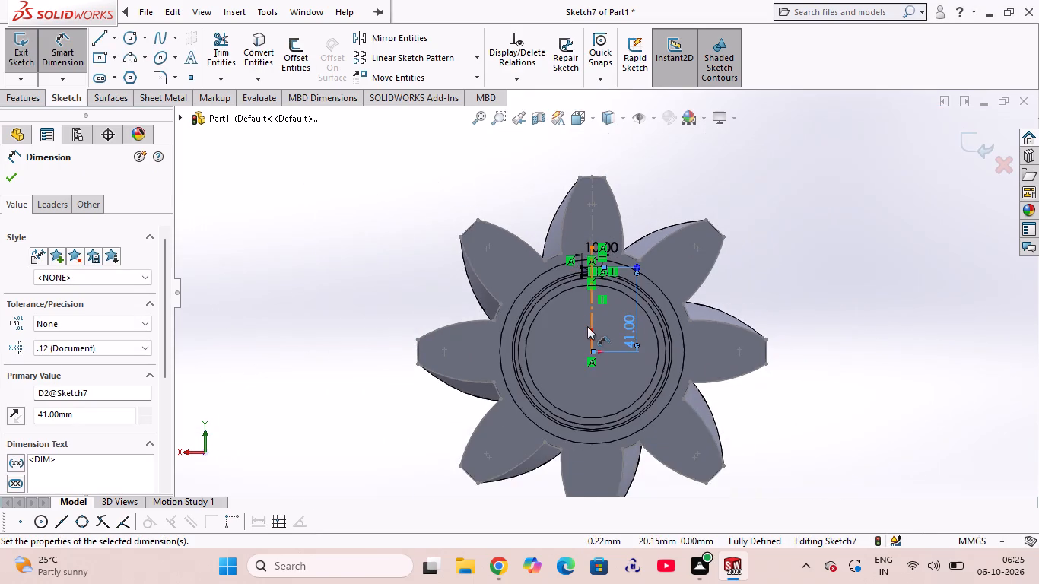
{"action": "scroll", "coordinate": [587, 329], "scroll_direction": "down", "scroll_amount": 3}
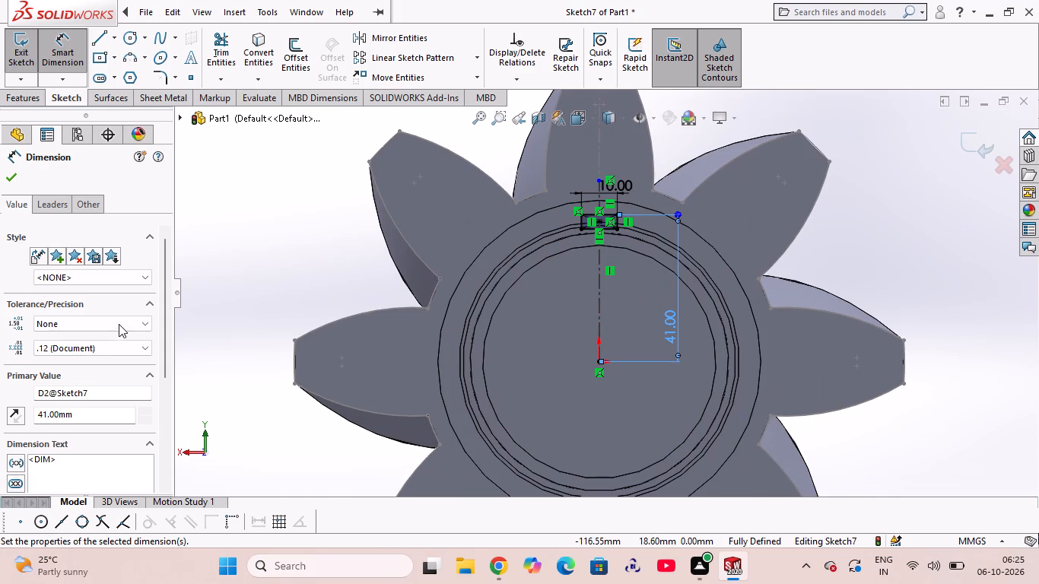
{"action": "left_click", "coordinate": [255, 192]}
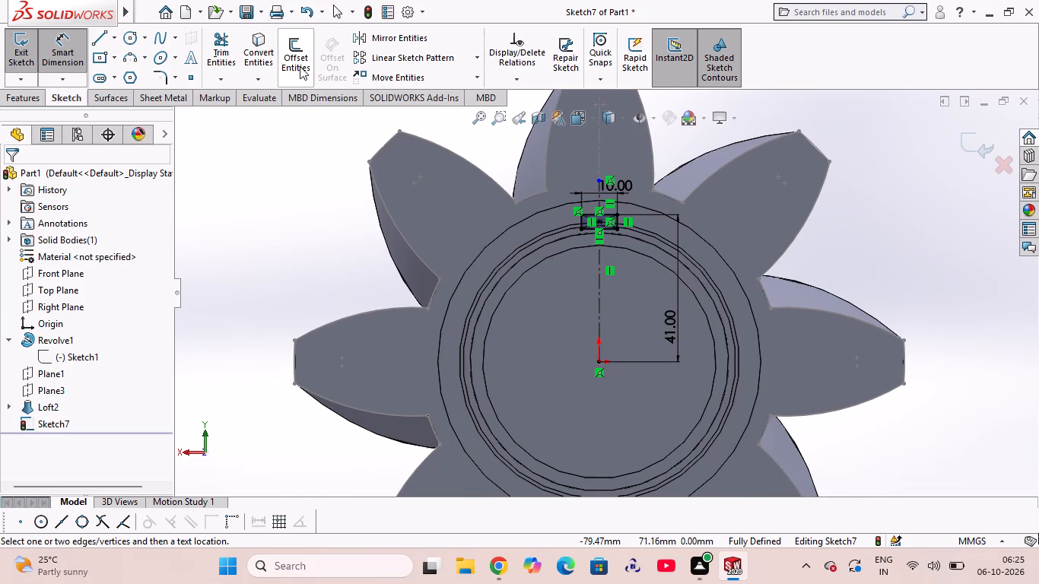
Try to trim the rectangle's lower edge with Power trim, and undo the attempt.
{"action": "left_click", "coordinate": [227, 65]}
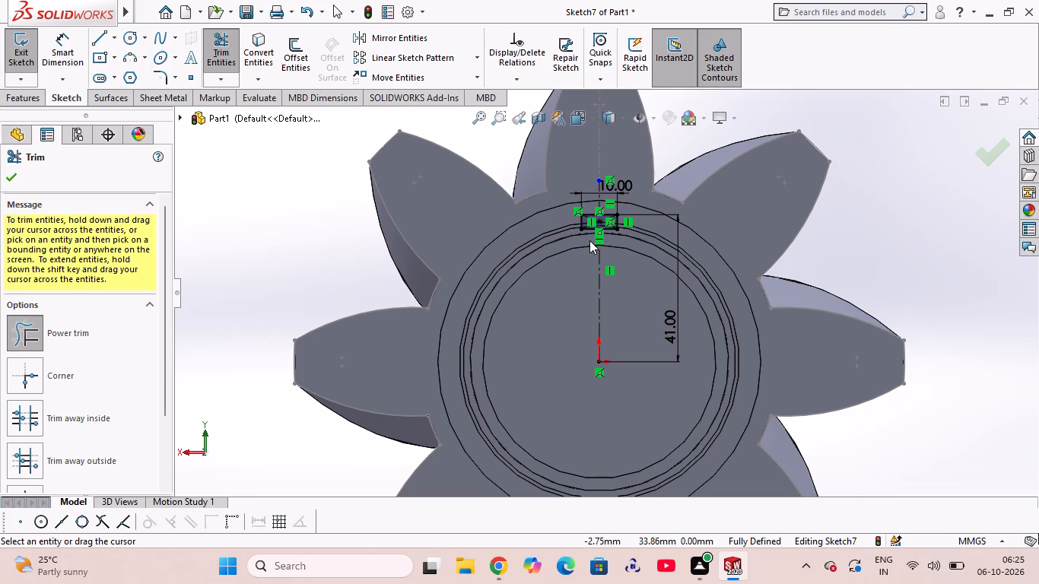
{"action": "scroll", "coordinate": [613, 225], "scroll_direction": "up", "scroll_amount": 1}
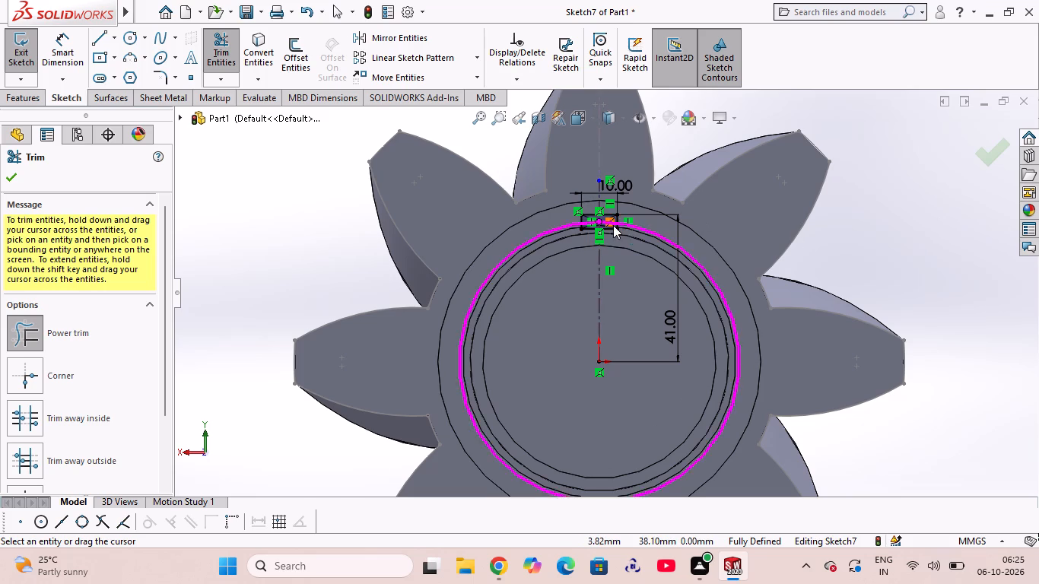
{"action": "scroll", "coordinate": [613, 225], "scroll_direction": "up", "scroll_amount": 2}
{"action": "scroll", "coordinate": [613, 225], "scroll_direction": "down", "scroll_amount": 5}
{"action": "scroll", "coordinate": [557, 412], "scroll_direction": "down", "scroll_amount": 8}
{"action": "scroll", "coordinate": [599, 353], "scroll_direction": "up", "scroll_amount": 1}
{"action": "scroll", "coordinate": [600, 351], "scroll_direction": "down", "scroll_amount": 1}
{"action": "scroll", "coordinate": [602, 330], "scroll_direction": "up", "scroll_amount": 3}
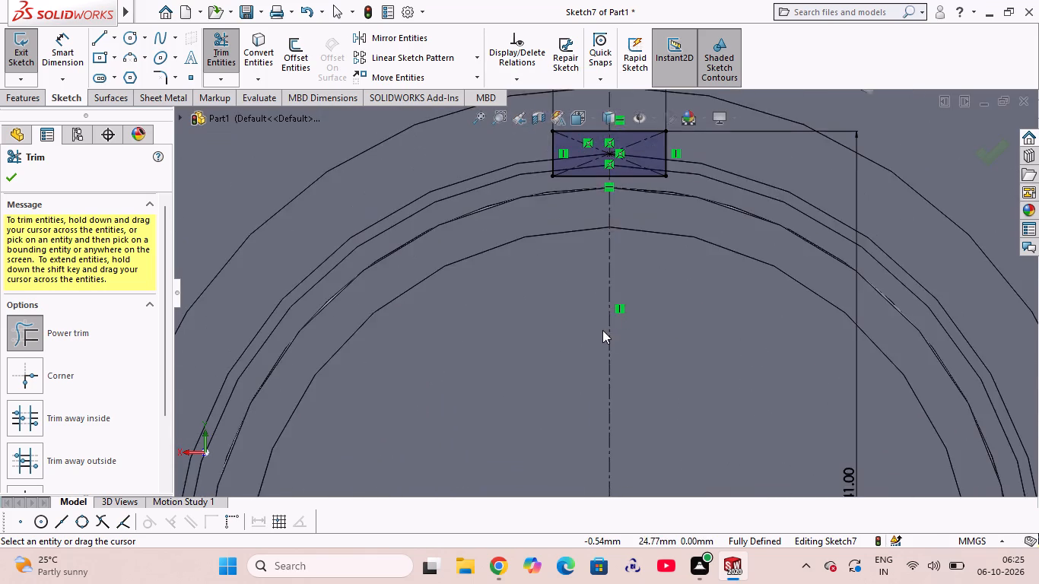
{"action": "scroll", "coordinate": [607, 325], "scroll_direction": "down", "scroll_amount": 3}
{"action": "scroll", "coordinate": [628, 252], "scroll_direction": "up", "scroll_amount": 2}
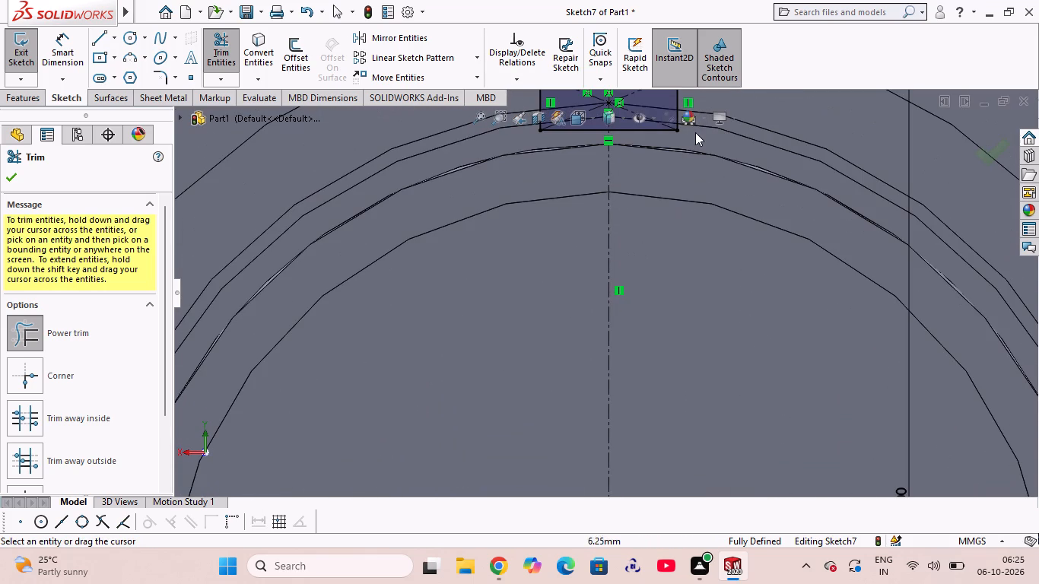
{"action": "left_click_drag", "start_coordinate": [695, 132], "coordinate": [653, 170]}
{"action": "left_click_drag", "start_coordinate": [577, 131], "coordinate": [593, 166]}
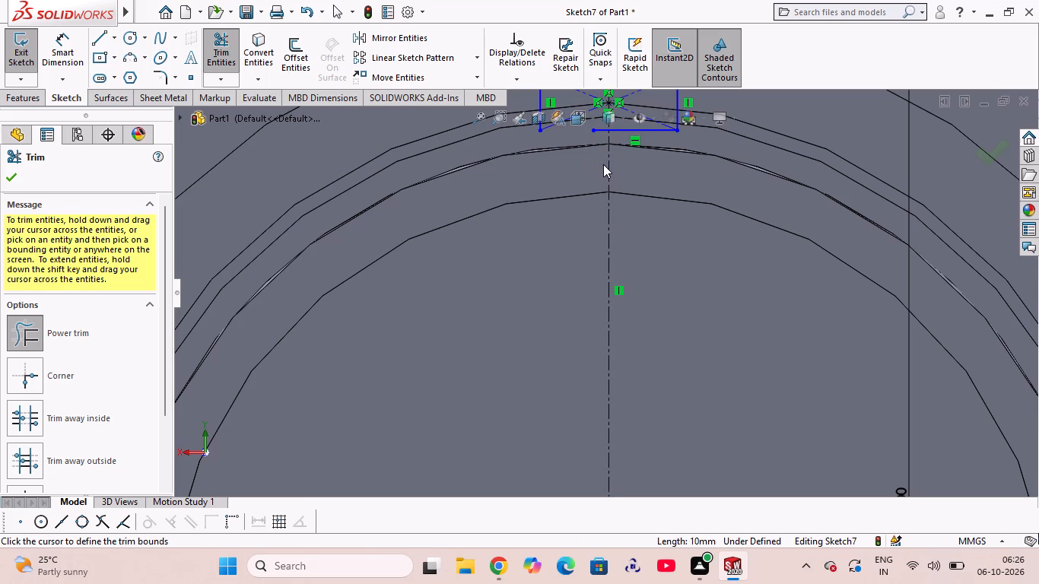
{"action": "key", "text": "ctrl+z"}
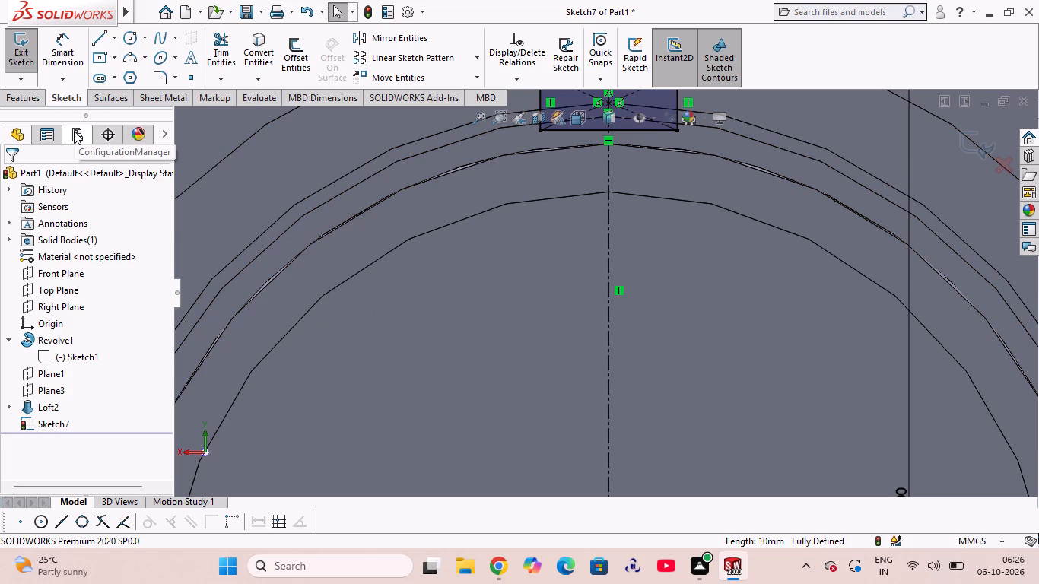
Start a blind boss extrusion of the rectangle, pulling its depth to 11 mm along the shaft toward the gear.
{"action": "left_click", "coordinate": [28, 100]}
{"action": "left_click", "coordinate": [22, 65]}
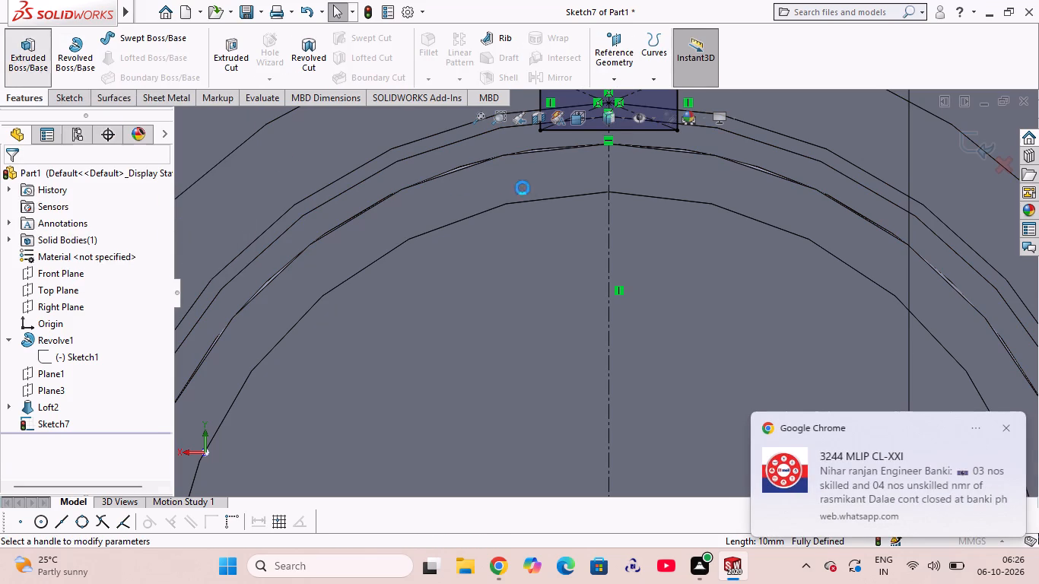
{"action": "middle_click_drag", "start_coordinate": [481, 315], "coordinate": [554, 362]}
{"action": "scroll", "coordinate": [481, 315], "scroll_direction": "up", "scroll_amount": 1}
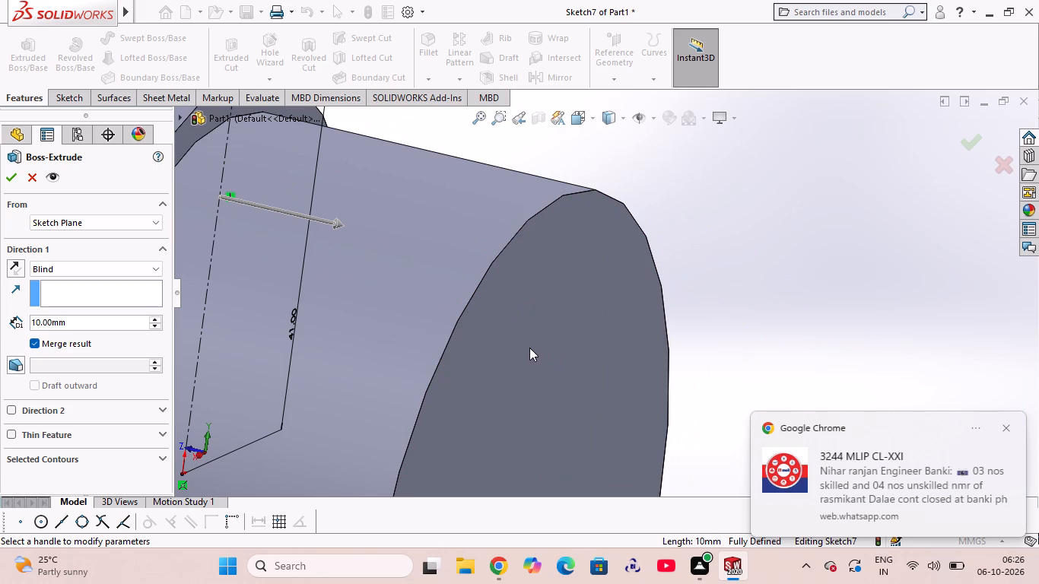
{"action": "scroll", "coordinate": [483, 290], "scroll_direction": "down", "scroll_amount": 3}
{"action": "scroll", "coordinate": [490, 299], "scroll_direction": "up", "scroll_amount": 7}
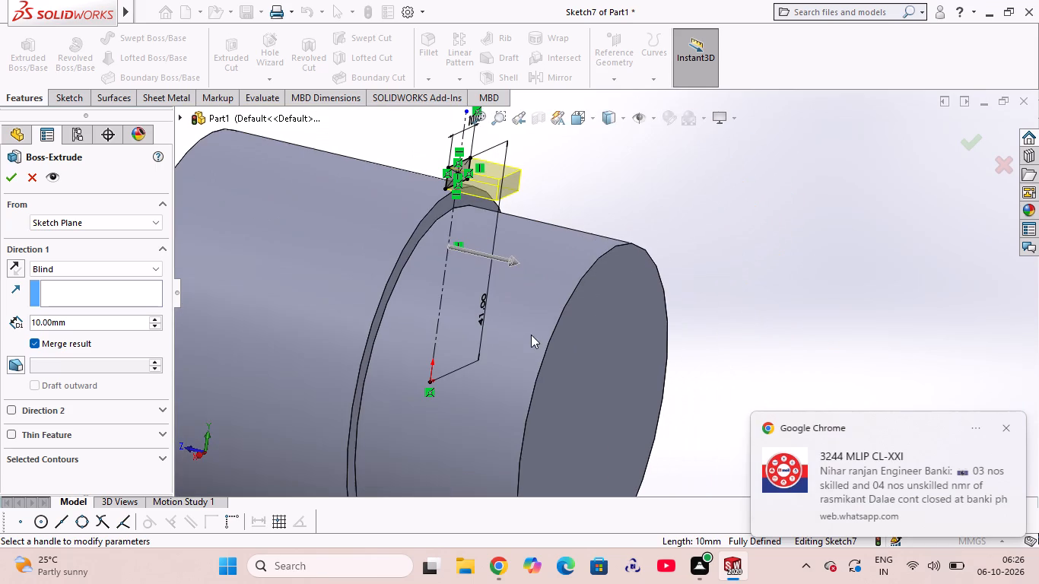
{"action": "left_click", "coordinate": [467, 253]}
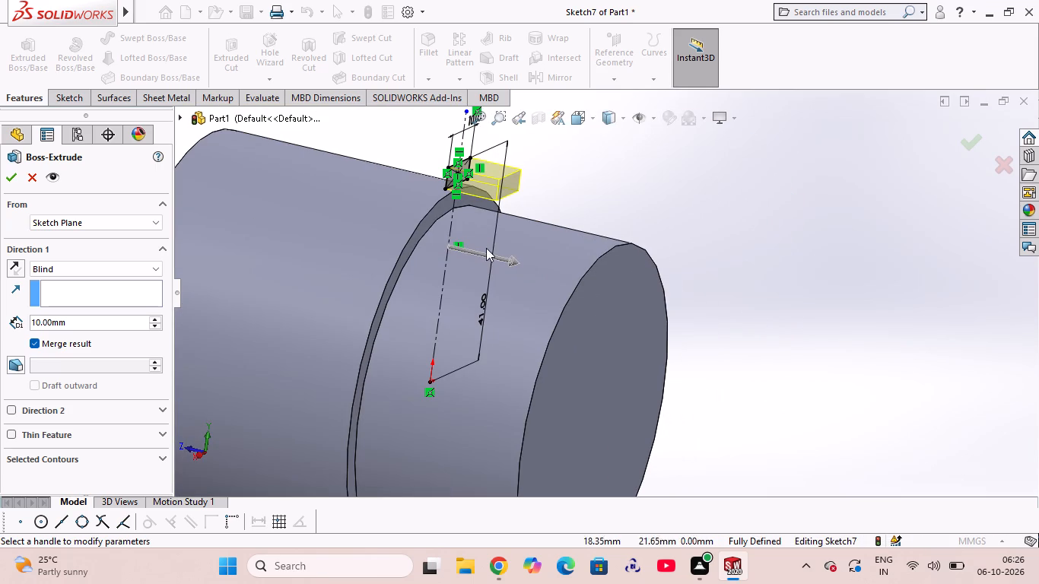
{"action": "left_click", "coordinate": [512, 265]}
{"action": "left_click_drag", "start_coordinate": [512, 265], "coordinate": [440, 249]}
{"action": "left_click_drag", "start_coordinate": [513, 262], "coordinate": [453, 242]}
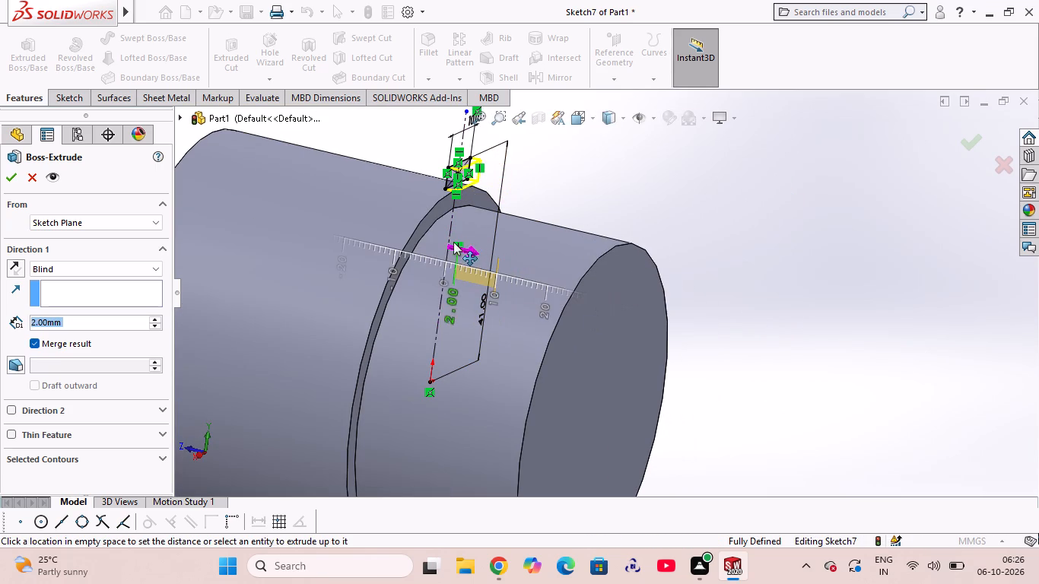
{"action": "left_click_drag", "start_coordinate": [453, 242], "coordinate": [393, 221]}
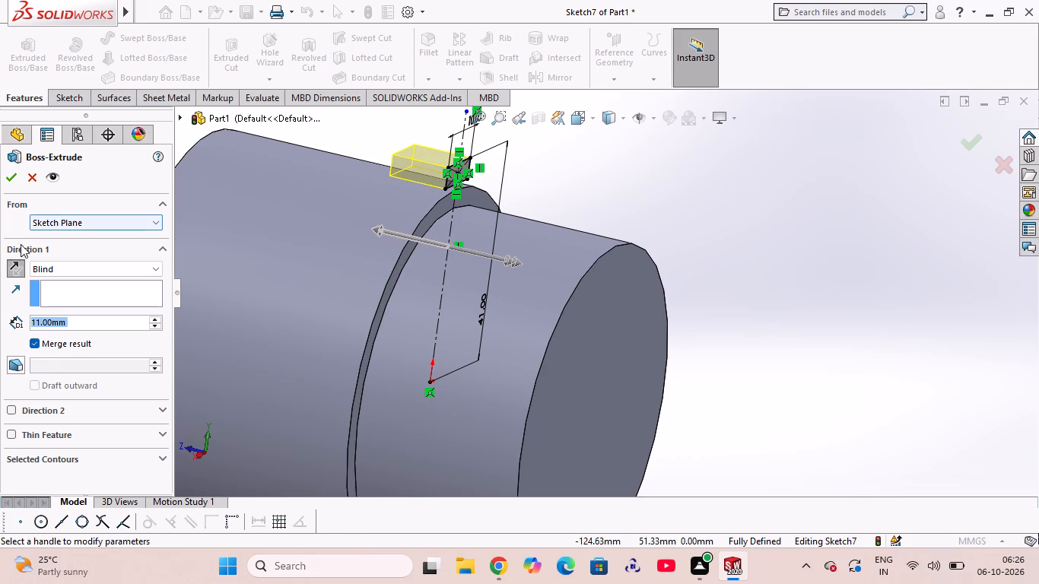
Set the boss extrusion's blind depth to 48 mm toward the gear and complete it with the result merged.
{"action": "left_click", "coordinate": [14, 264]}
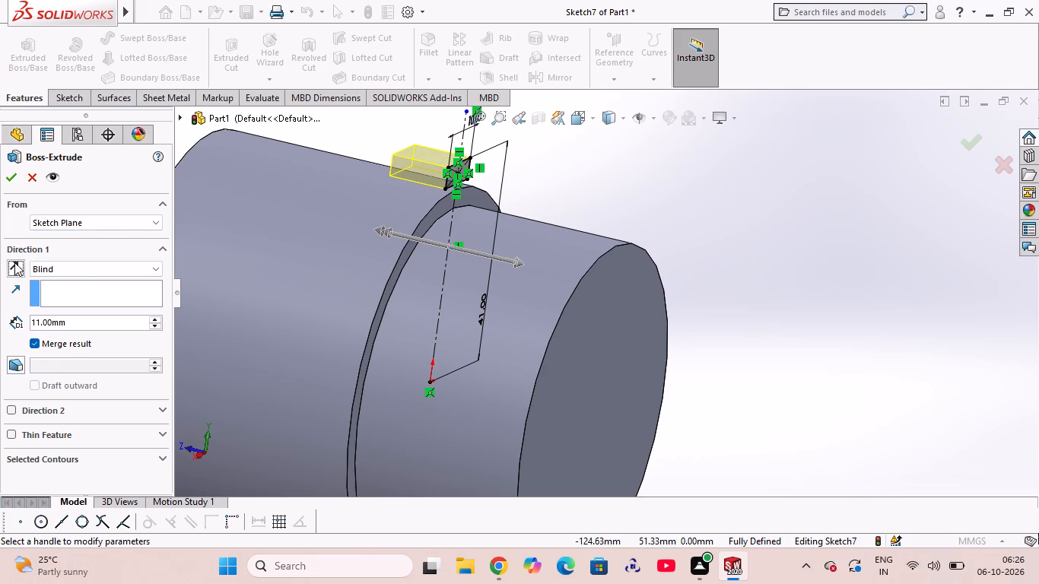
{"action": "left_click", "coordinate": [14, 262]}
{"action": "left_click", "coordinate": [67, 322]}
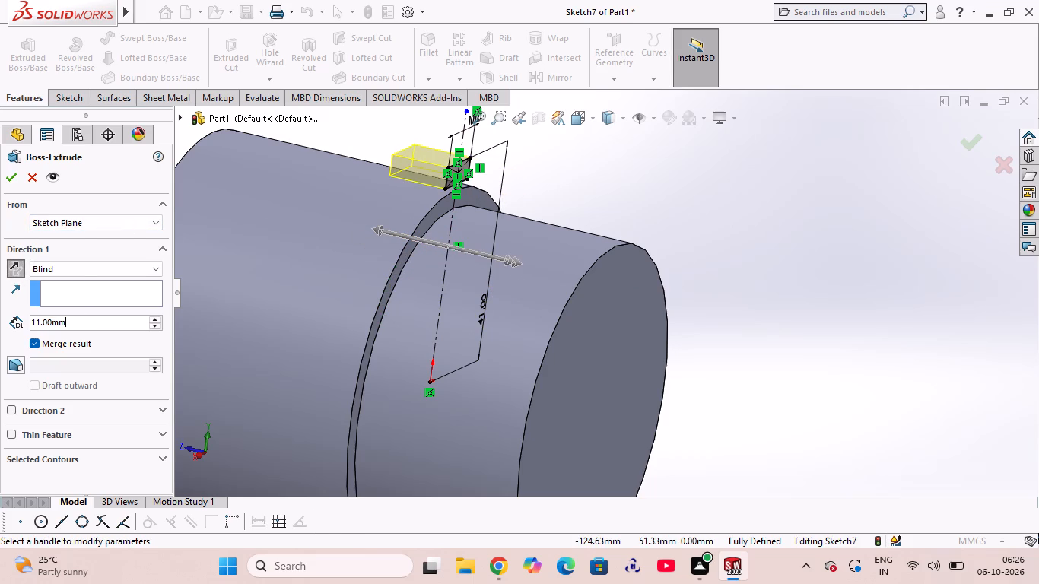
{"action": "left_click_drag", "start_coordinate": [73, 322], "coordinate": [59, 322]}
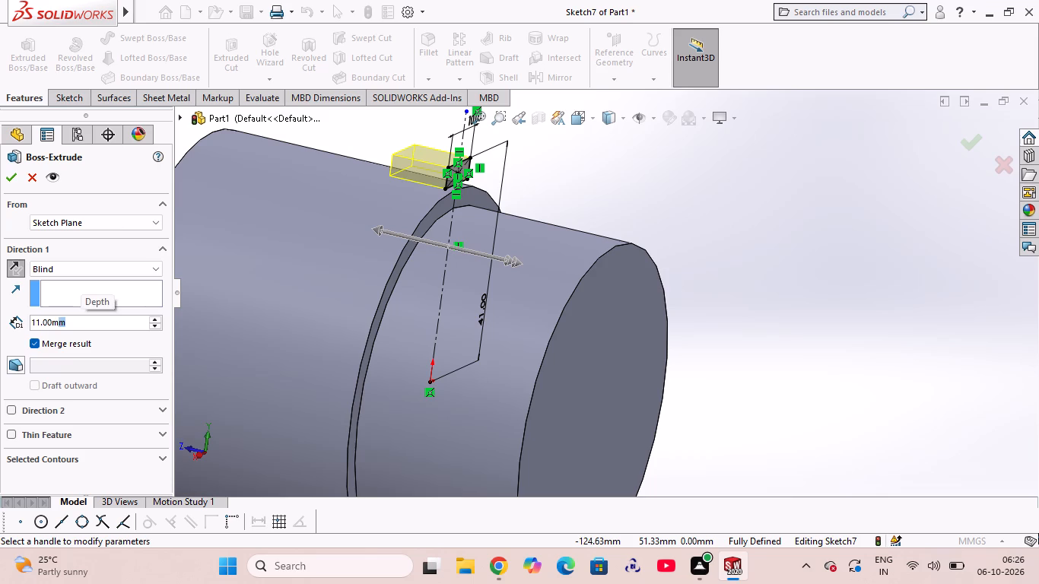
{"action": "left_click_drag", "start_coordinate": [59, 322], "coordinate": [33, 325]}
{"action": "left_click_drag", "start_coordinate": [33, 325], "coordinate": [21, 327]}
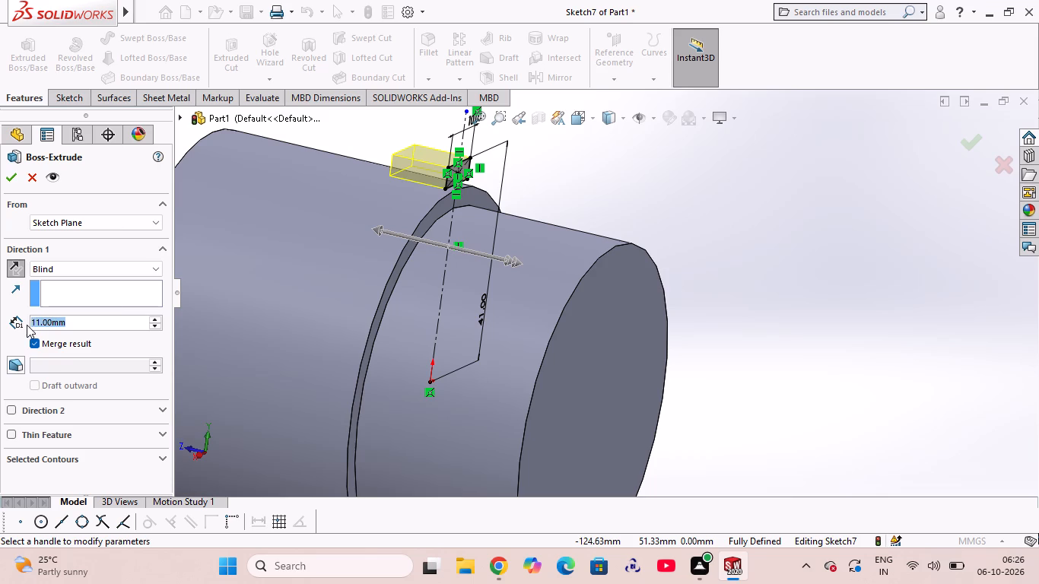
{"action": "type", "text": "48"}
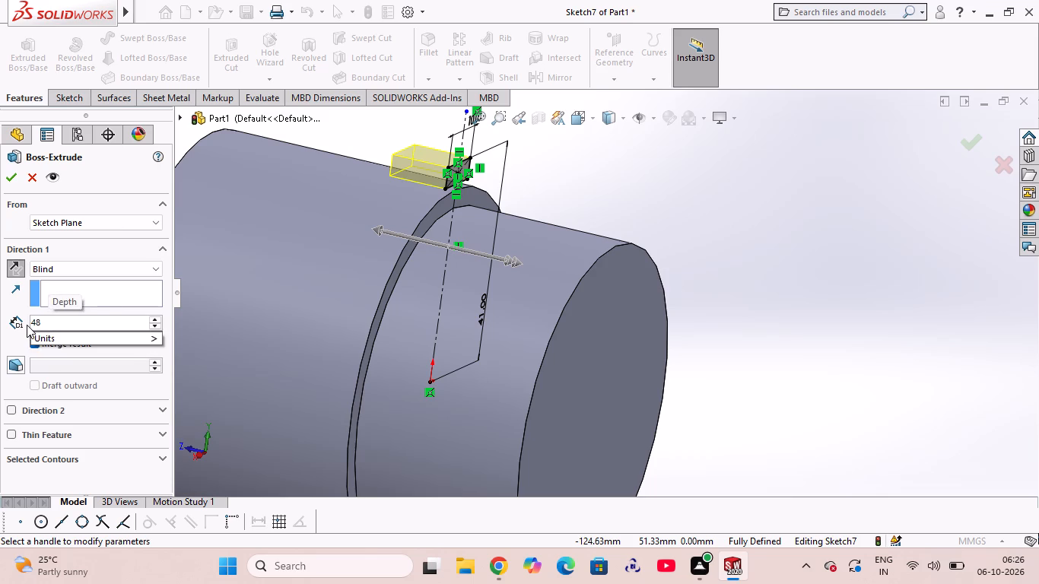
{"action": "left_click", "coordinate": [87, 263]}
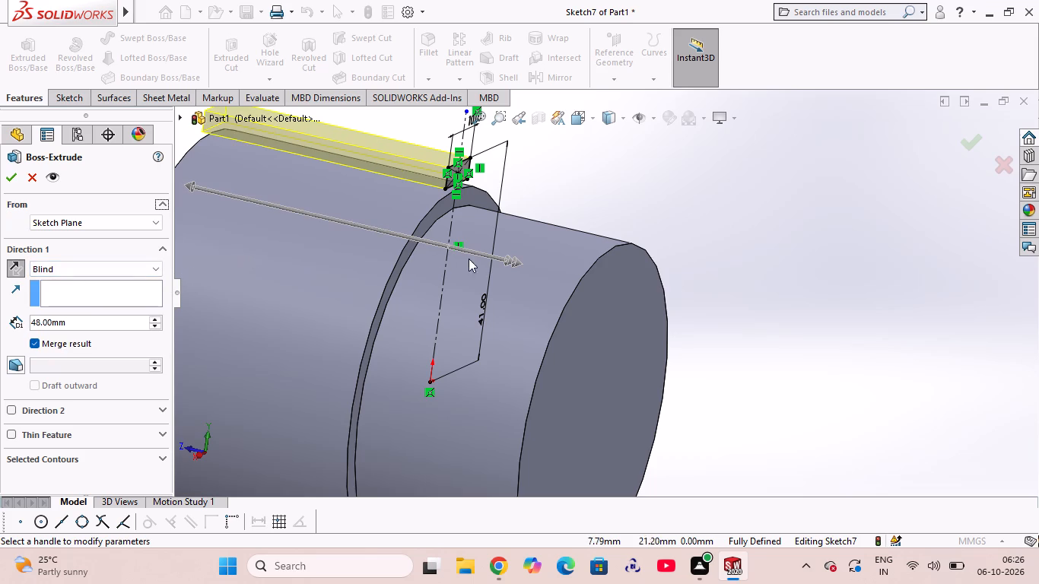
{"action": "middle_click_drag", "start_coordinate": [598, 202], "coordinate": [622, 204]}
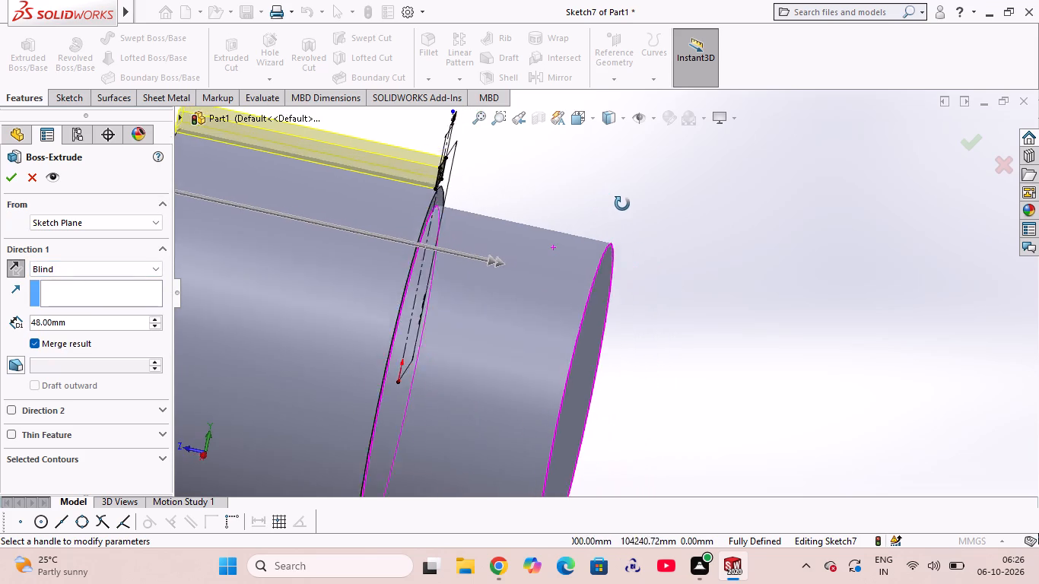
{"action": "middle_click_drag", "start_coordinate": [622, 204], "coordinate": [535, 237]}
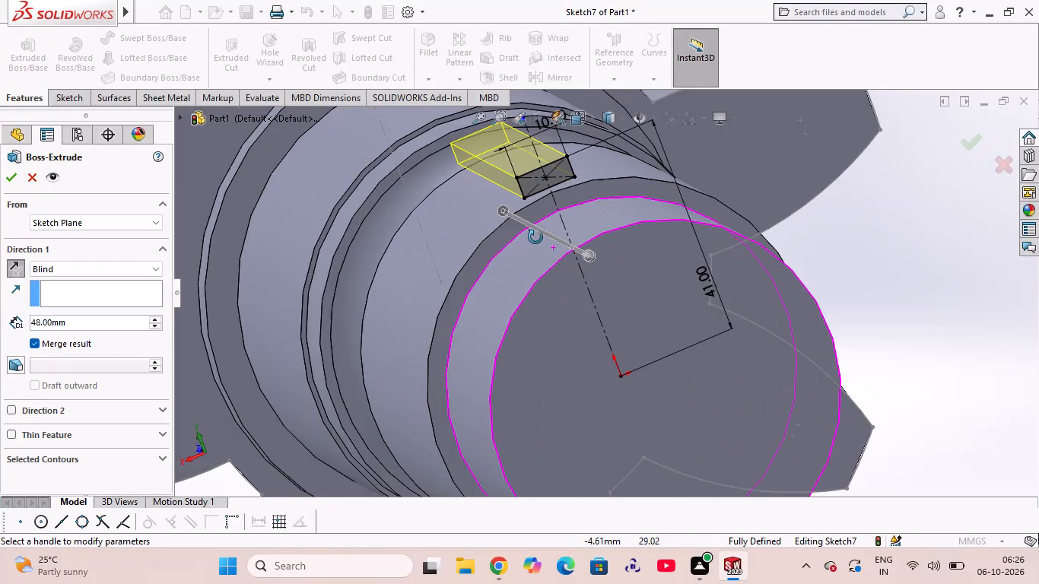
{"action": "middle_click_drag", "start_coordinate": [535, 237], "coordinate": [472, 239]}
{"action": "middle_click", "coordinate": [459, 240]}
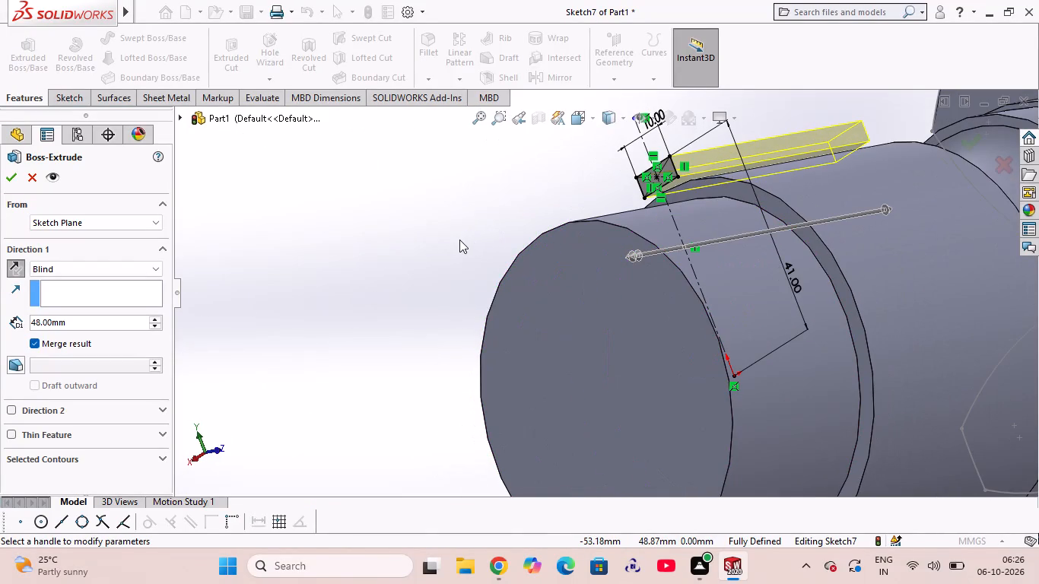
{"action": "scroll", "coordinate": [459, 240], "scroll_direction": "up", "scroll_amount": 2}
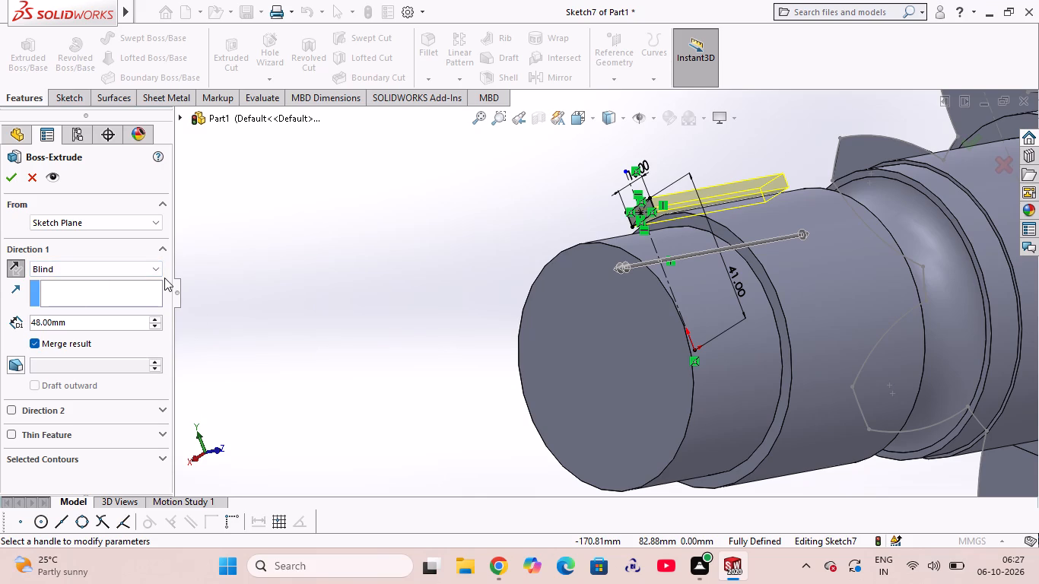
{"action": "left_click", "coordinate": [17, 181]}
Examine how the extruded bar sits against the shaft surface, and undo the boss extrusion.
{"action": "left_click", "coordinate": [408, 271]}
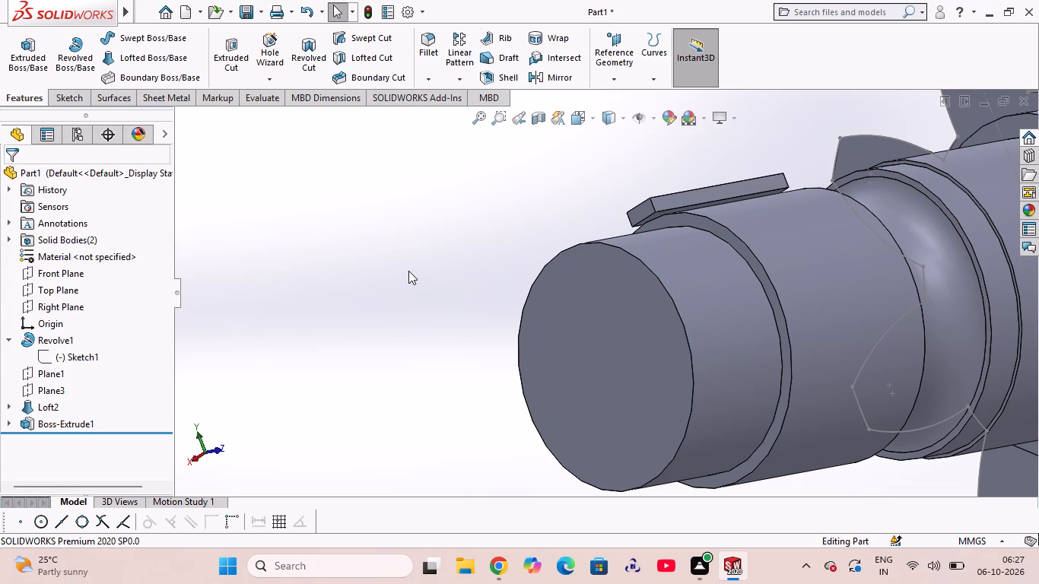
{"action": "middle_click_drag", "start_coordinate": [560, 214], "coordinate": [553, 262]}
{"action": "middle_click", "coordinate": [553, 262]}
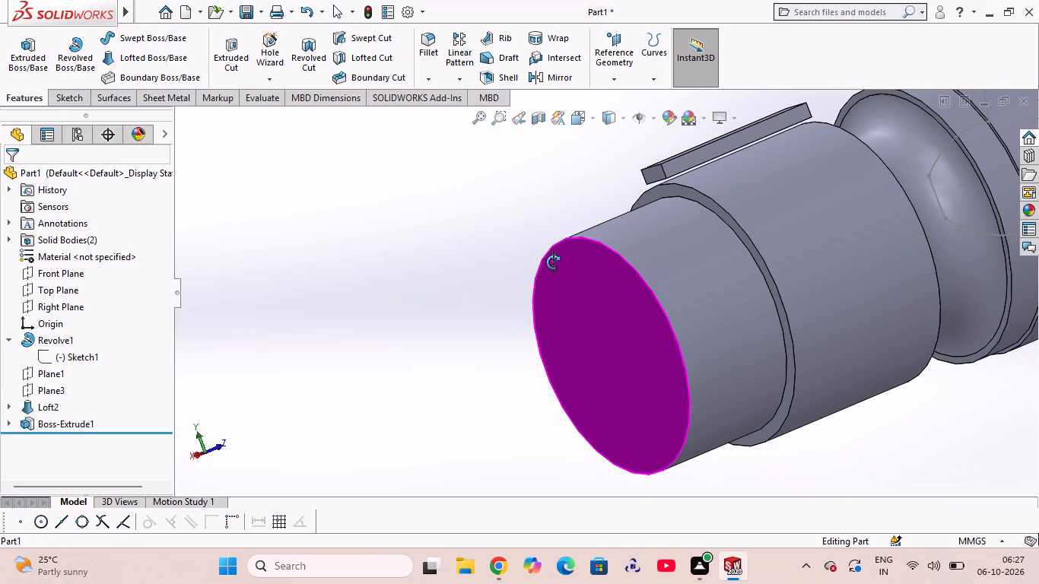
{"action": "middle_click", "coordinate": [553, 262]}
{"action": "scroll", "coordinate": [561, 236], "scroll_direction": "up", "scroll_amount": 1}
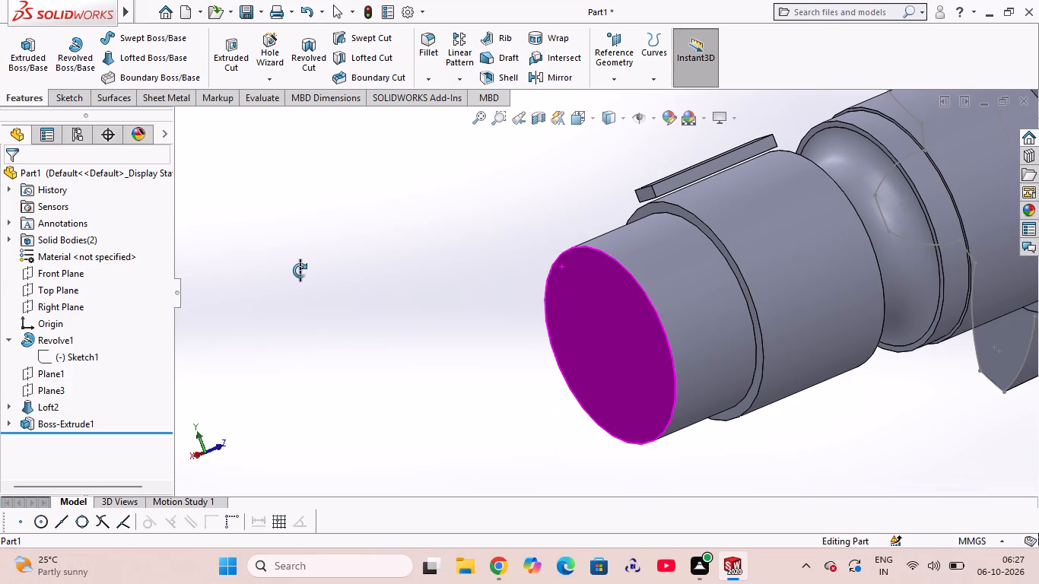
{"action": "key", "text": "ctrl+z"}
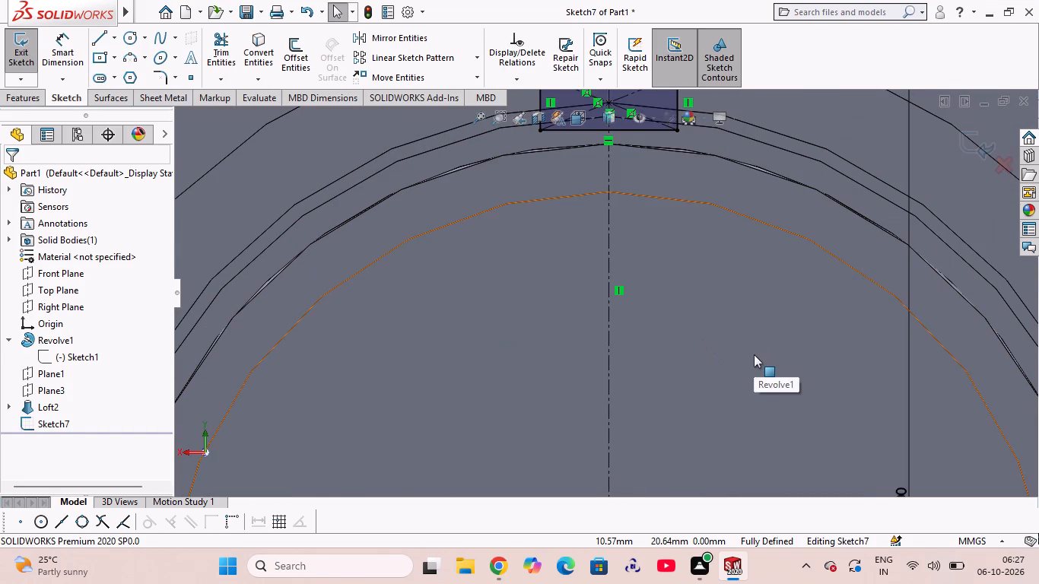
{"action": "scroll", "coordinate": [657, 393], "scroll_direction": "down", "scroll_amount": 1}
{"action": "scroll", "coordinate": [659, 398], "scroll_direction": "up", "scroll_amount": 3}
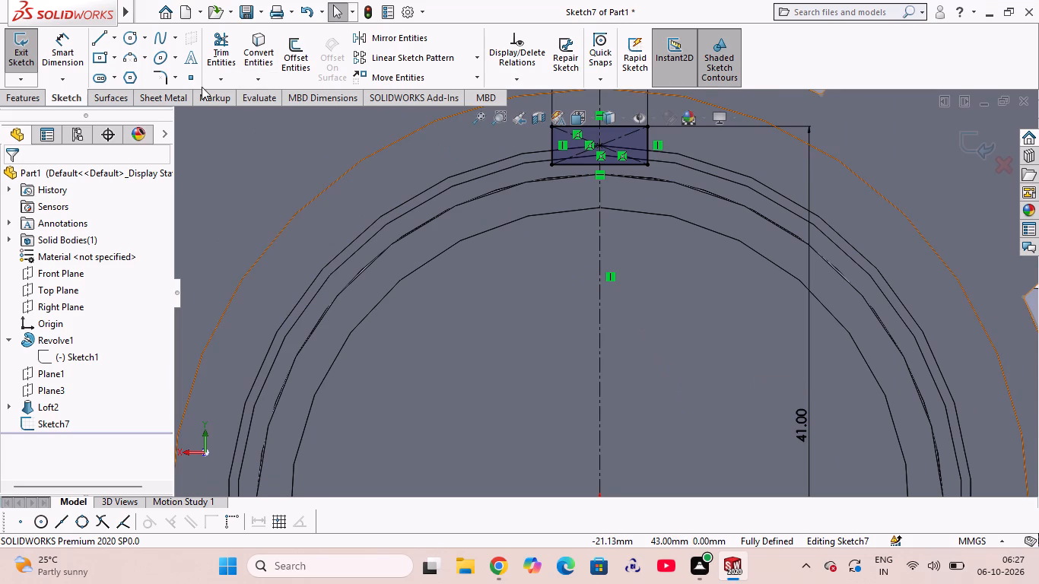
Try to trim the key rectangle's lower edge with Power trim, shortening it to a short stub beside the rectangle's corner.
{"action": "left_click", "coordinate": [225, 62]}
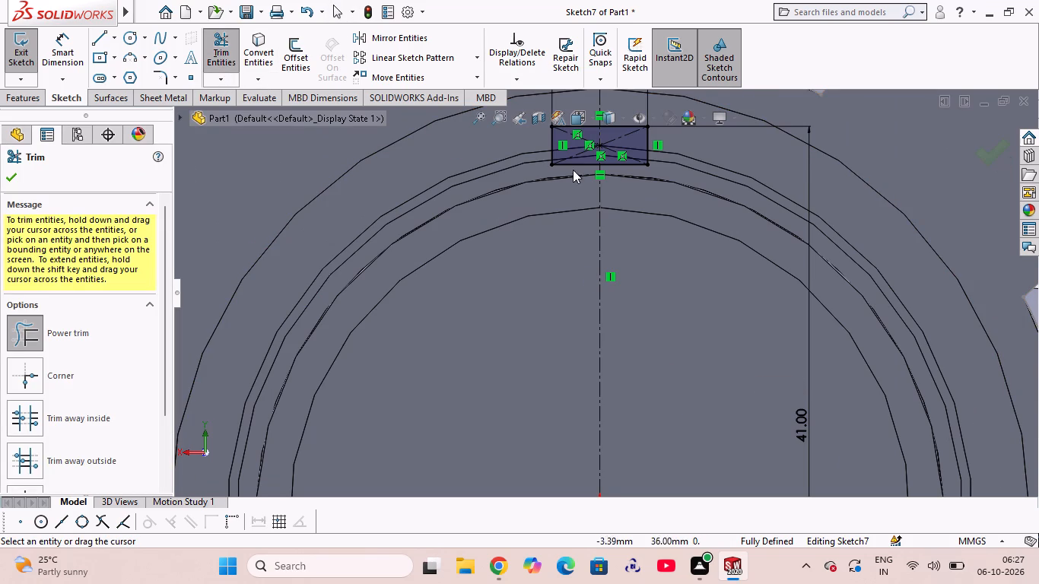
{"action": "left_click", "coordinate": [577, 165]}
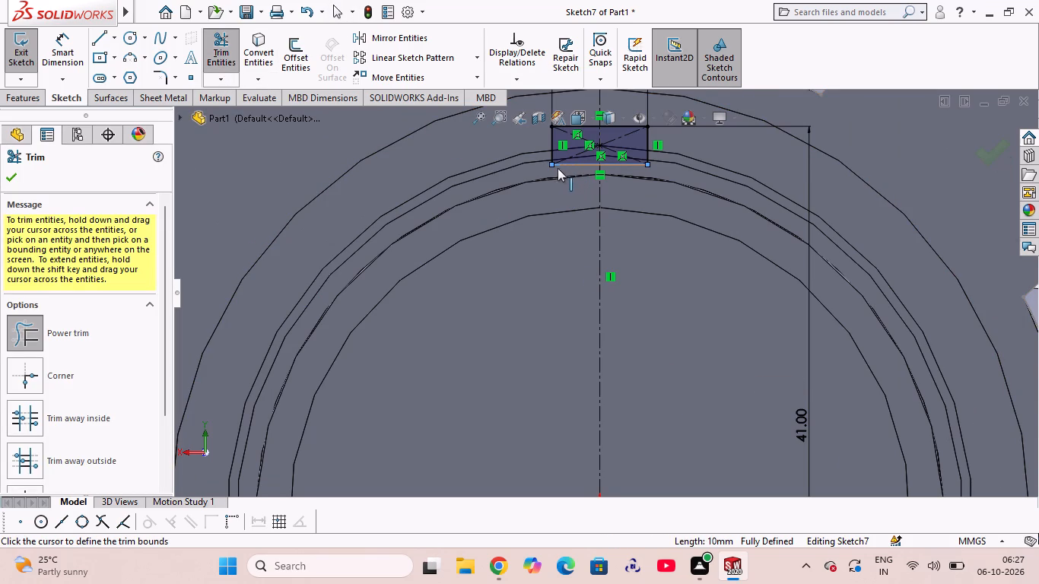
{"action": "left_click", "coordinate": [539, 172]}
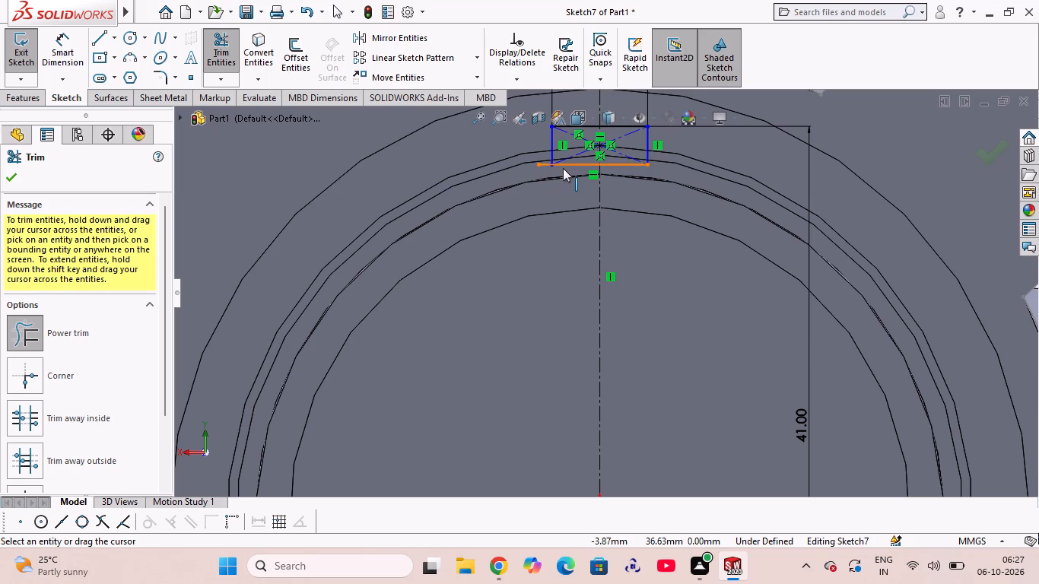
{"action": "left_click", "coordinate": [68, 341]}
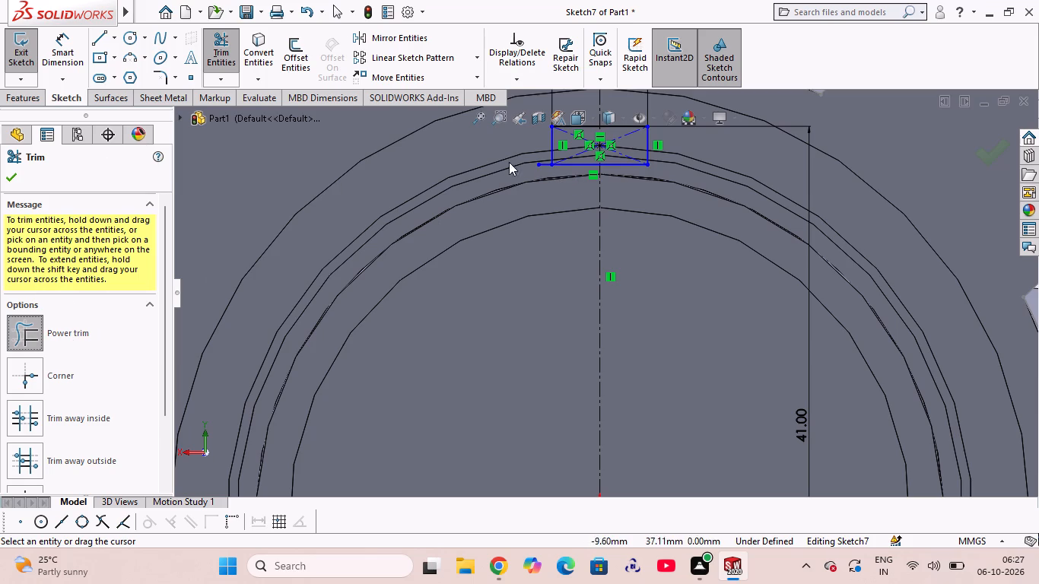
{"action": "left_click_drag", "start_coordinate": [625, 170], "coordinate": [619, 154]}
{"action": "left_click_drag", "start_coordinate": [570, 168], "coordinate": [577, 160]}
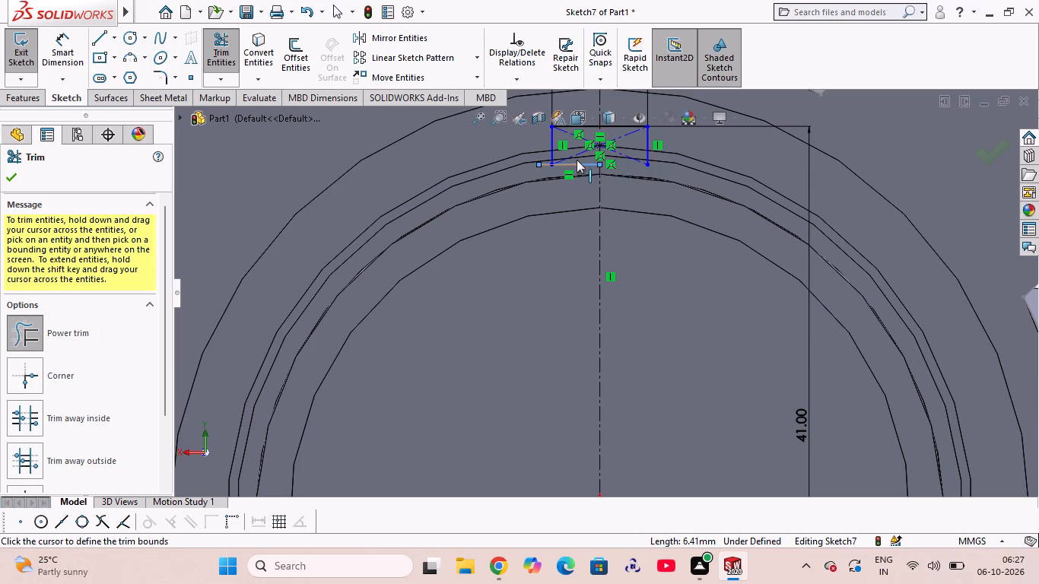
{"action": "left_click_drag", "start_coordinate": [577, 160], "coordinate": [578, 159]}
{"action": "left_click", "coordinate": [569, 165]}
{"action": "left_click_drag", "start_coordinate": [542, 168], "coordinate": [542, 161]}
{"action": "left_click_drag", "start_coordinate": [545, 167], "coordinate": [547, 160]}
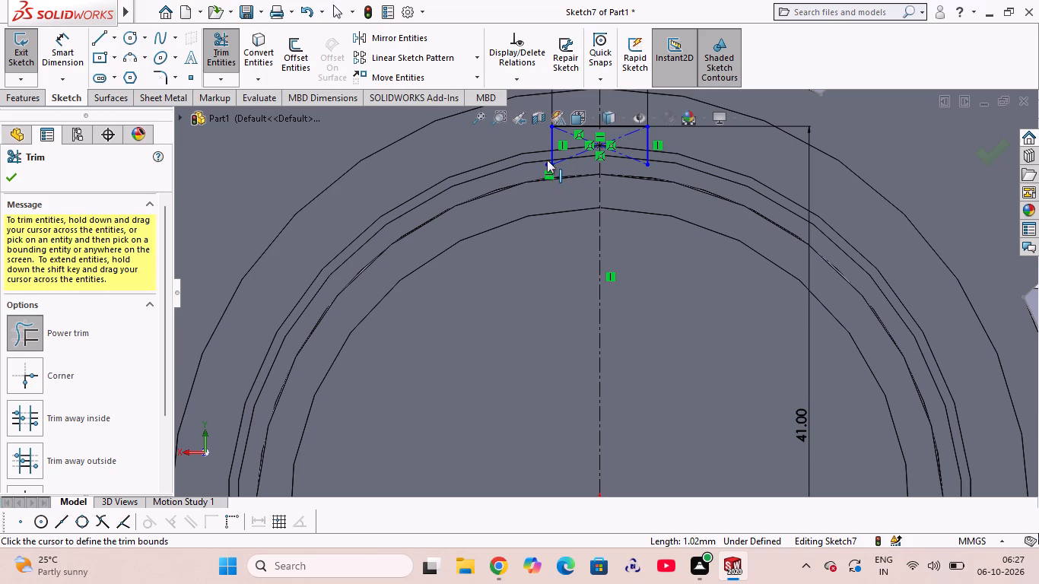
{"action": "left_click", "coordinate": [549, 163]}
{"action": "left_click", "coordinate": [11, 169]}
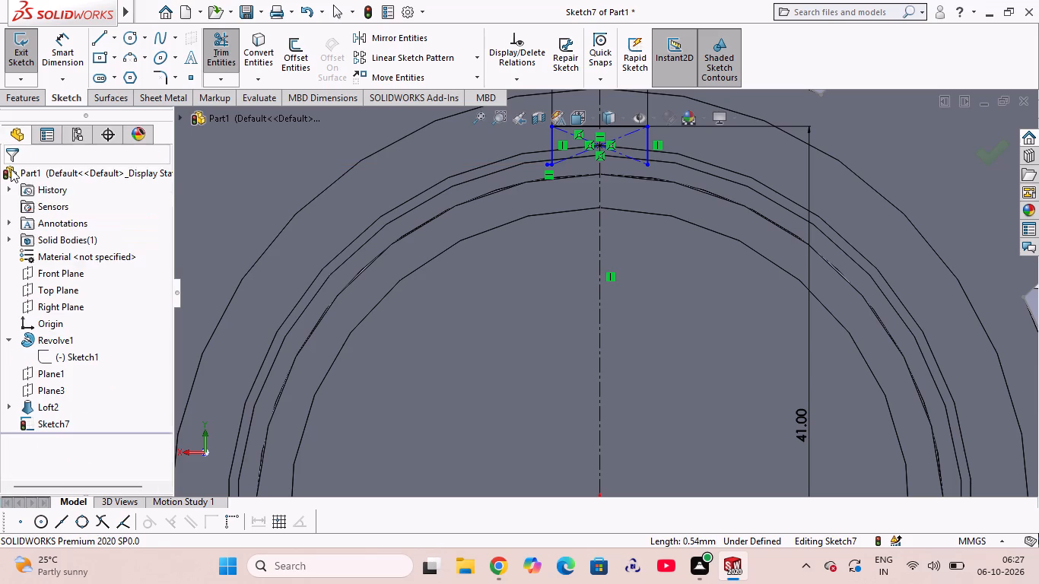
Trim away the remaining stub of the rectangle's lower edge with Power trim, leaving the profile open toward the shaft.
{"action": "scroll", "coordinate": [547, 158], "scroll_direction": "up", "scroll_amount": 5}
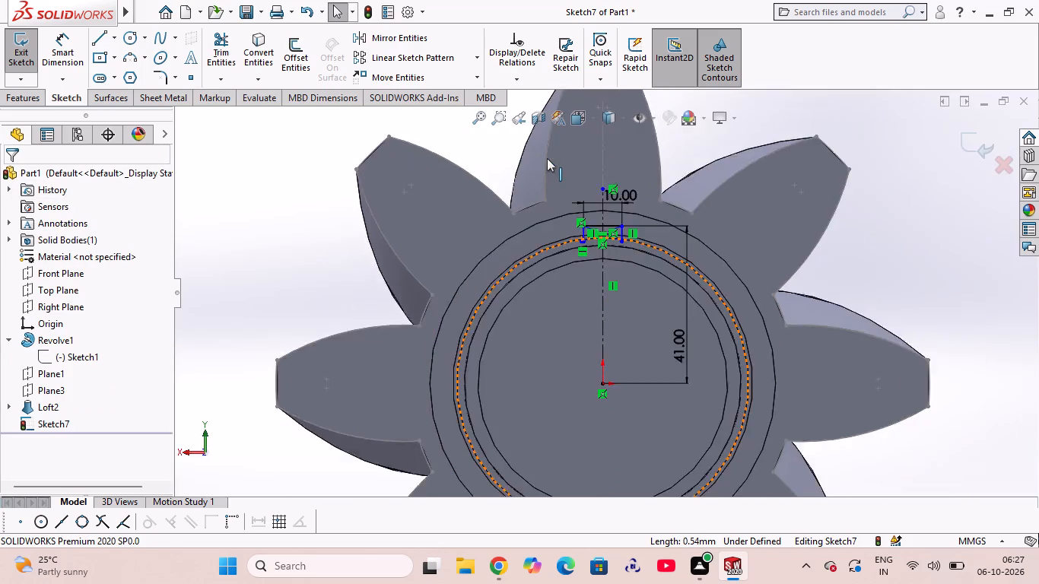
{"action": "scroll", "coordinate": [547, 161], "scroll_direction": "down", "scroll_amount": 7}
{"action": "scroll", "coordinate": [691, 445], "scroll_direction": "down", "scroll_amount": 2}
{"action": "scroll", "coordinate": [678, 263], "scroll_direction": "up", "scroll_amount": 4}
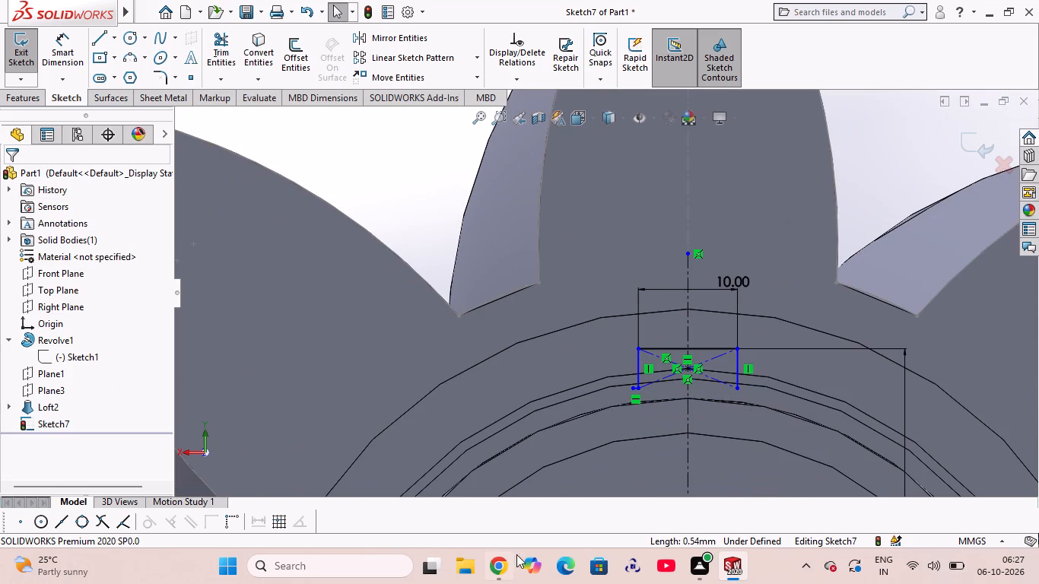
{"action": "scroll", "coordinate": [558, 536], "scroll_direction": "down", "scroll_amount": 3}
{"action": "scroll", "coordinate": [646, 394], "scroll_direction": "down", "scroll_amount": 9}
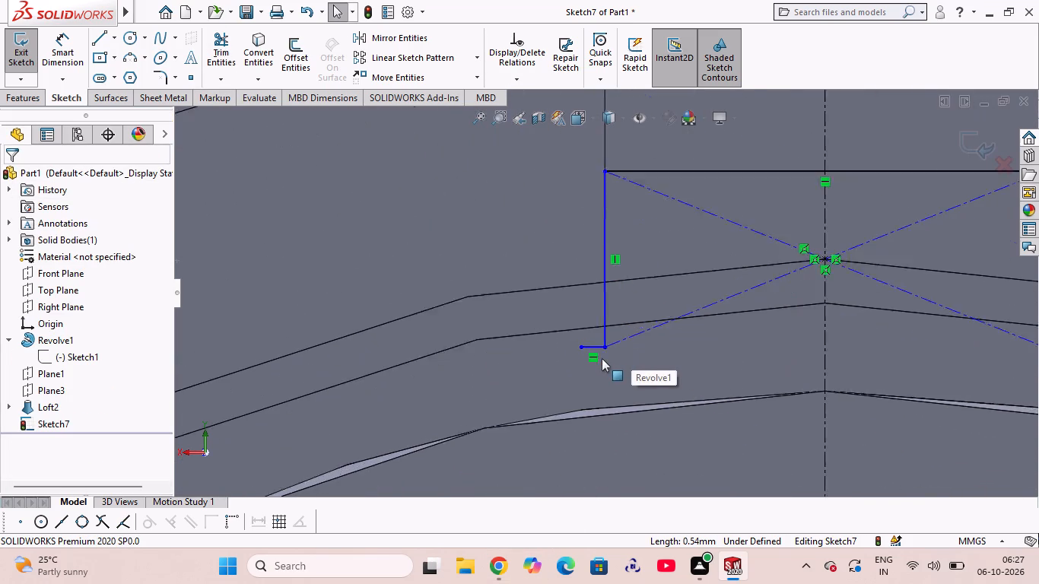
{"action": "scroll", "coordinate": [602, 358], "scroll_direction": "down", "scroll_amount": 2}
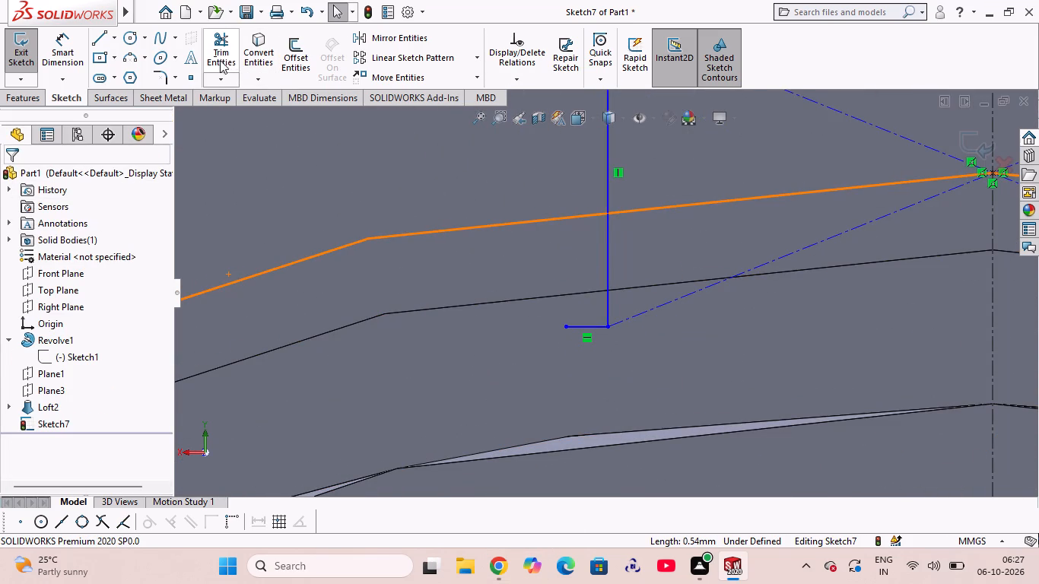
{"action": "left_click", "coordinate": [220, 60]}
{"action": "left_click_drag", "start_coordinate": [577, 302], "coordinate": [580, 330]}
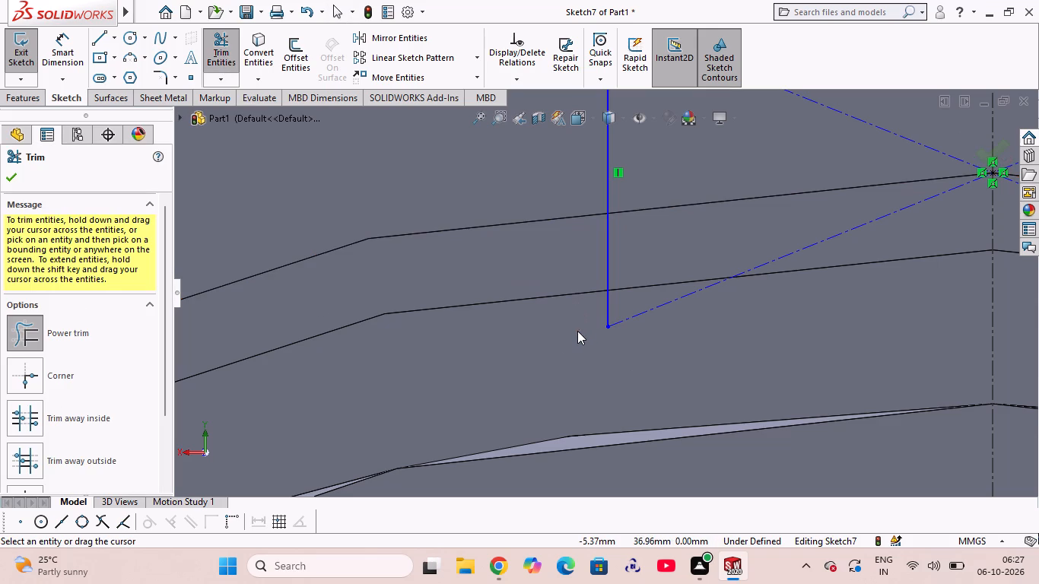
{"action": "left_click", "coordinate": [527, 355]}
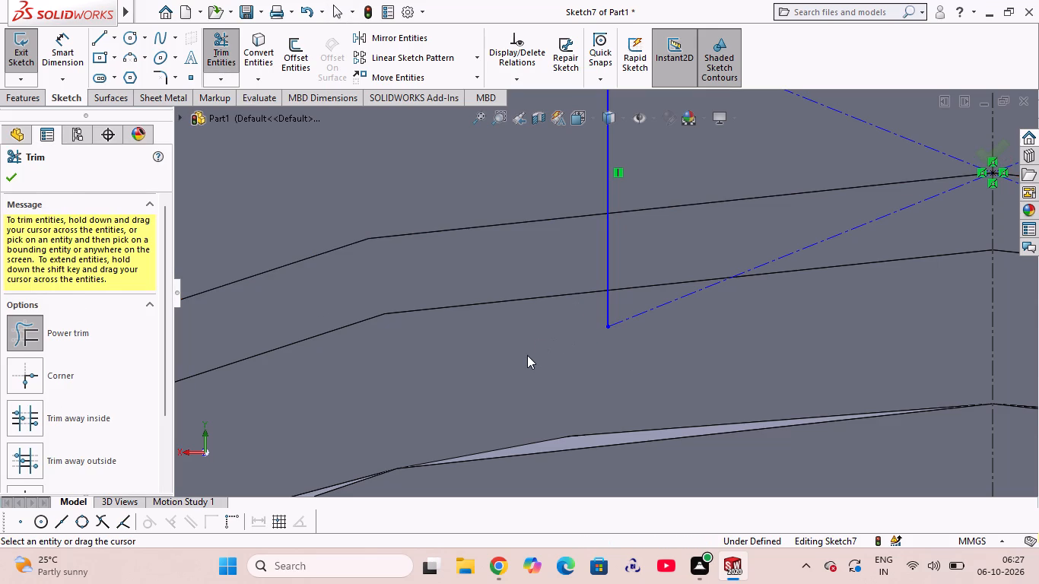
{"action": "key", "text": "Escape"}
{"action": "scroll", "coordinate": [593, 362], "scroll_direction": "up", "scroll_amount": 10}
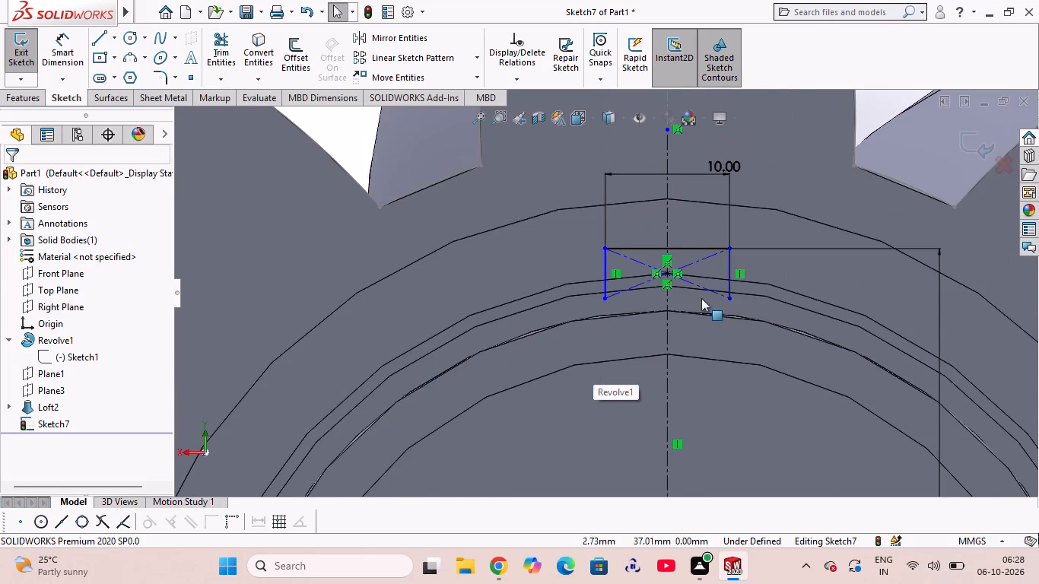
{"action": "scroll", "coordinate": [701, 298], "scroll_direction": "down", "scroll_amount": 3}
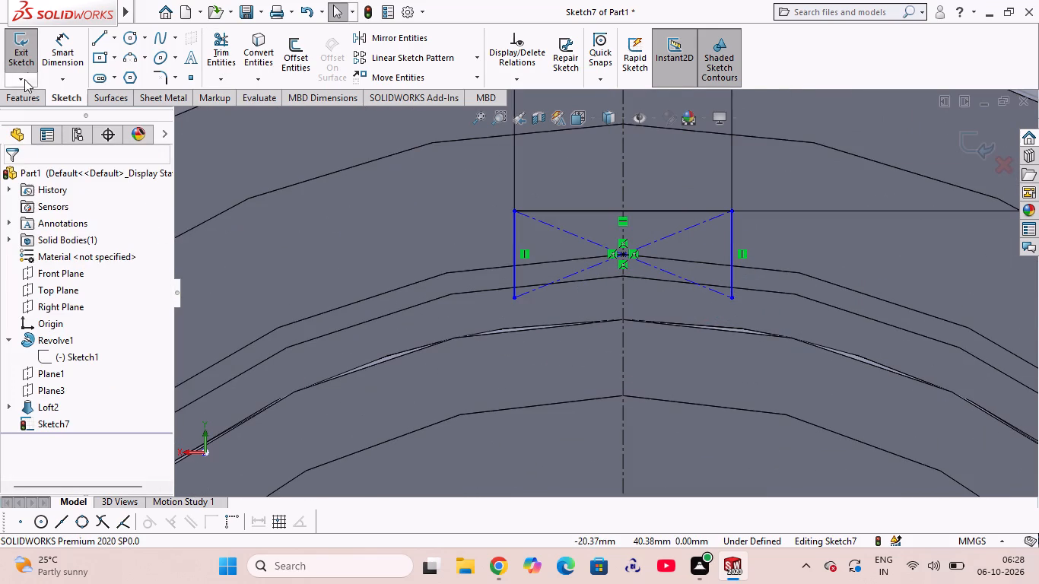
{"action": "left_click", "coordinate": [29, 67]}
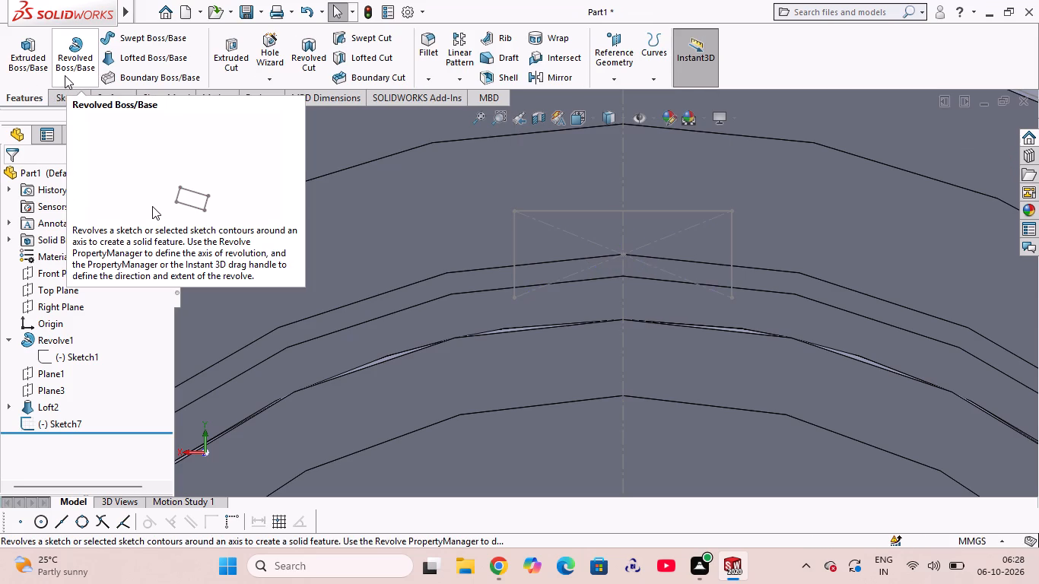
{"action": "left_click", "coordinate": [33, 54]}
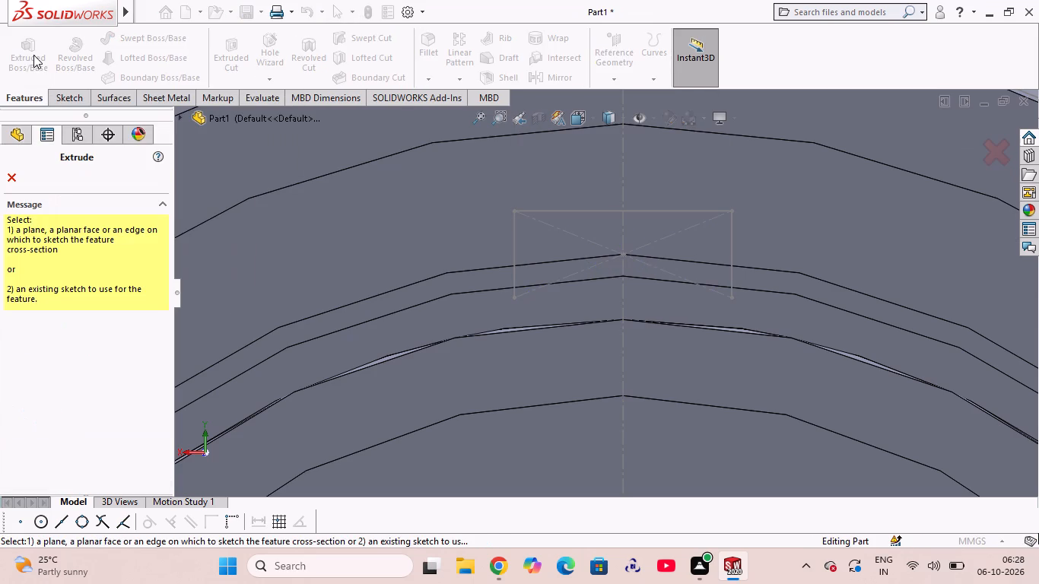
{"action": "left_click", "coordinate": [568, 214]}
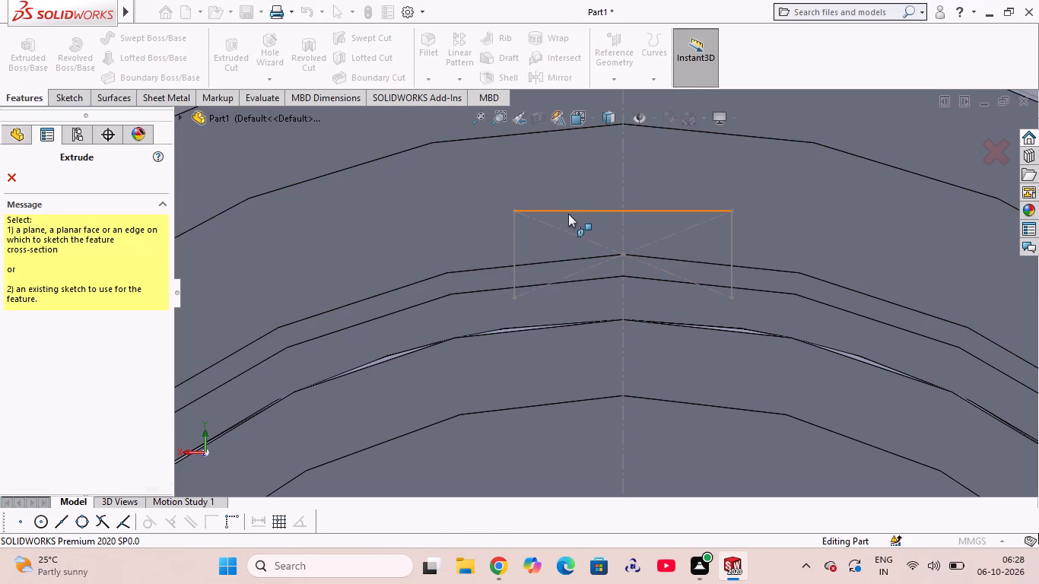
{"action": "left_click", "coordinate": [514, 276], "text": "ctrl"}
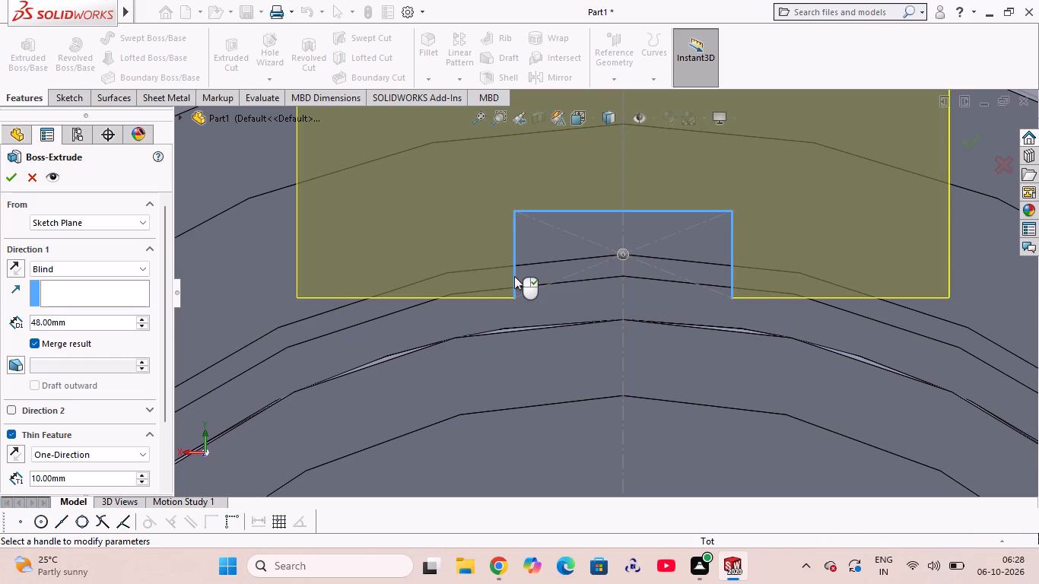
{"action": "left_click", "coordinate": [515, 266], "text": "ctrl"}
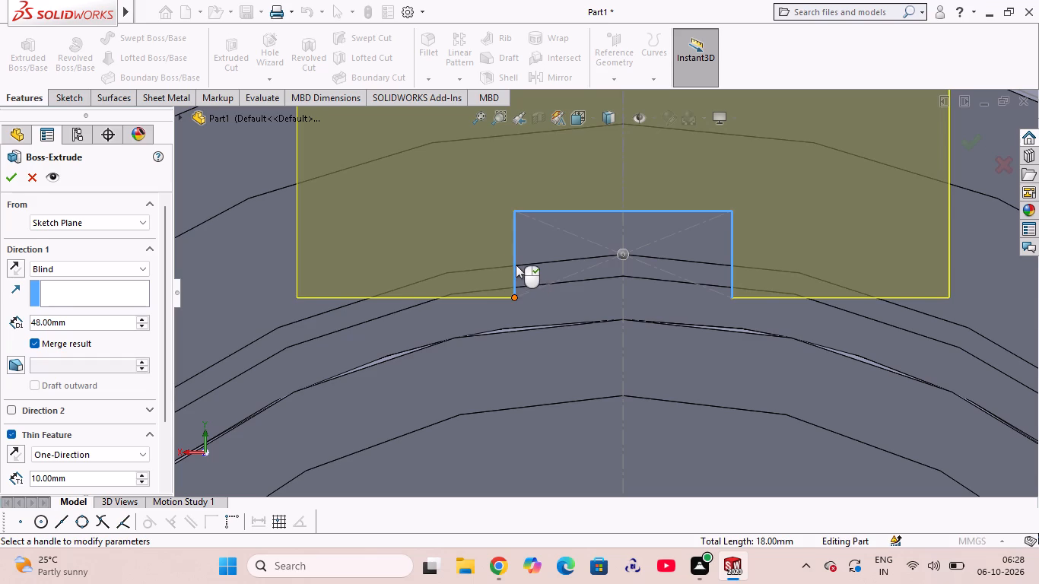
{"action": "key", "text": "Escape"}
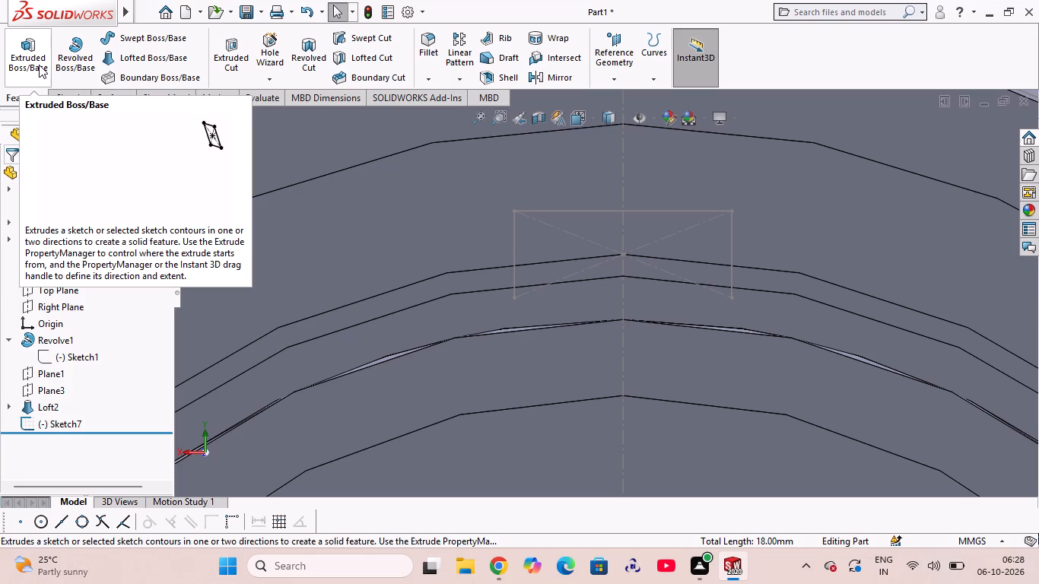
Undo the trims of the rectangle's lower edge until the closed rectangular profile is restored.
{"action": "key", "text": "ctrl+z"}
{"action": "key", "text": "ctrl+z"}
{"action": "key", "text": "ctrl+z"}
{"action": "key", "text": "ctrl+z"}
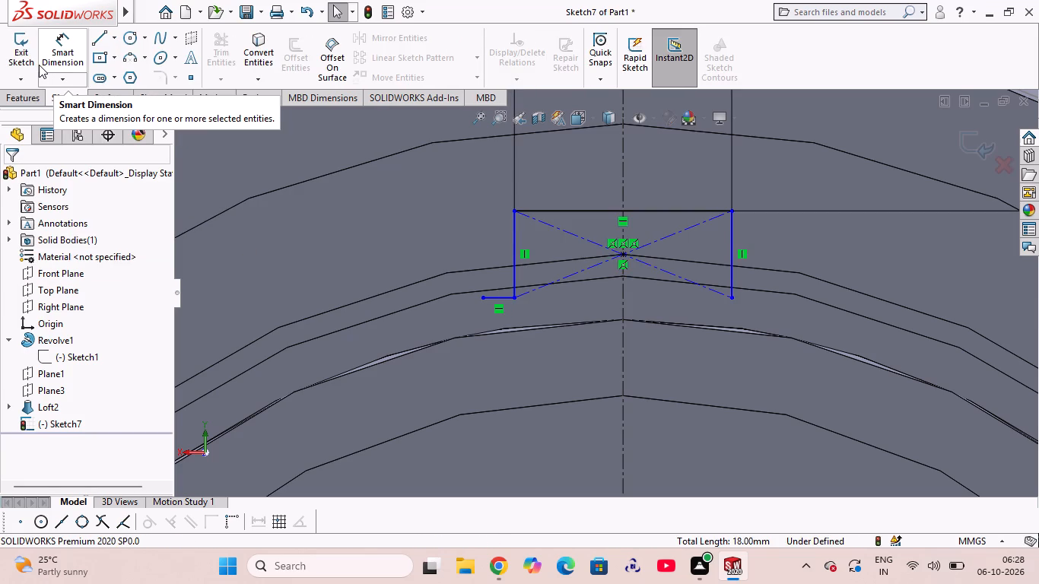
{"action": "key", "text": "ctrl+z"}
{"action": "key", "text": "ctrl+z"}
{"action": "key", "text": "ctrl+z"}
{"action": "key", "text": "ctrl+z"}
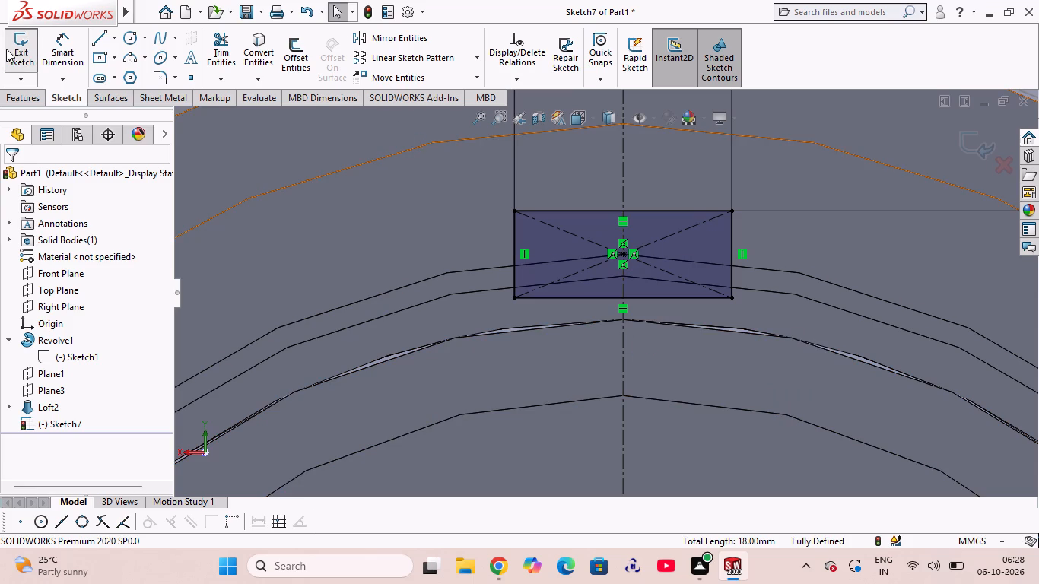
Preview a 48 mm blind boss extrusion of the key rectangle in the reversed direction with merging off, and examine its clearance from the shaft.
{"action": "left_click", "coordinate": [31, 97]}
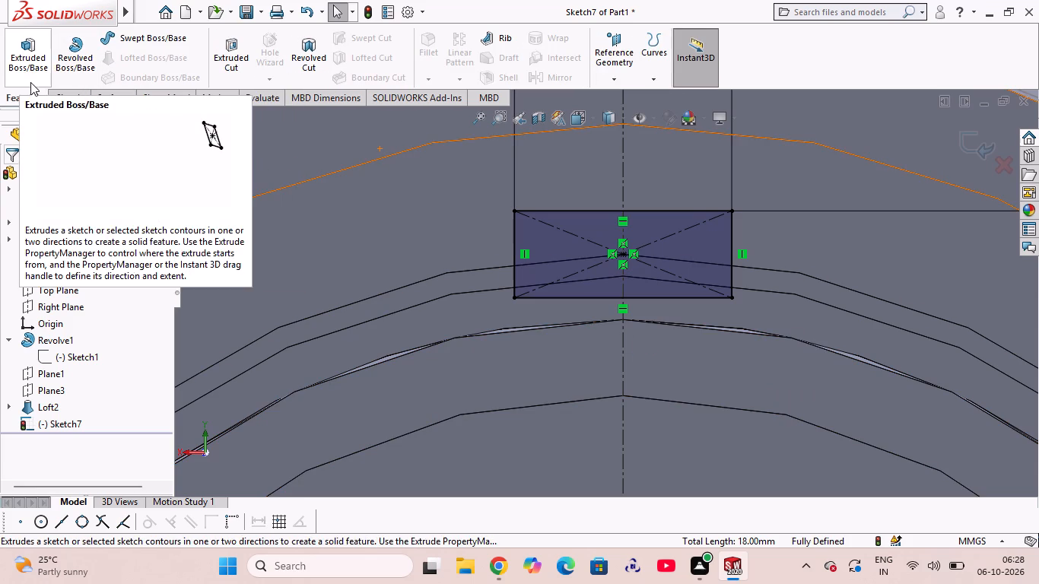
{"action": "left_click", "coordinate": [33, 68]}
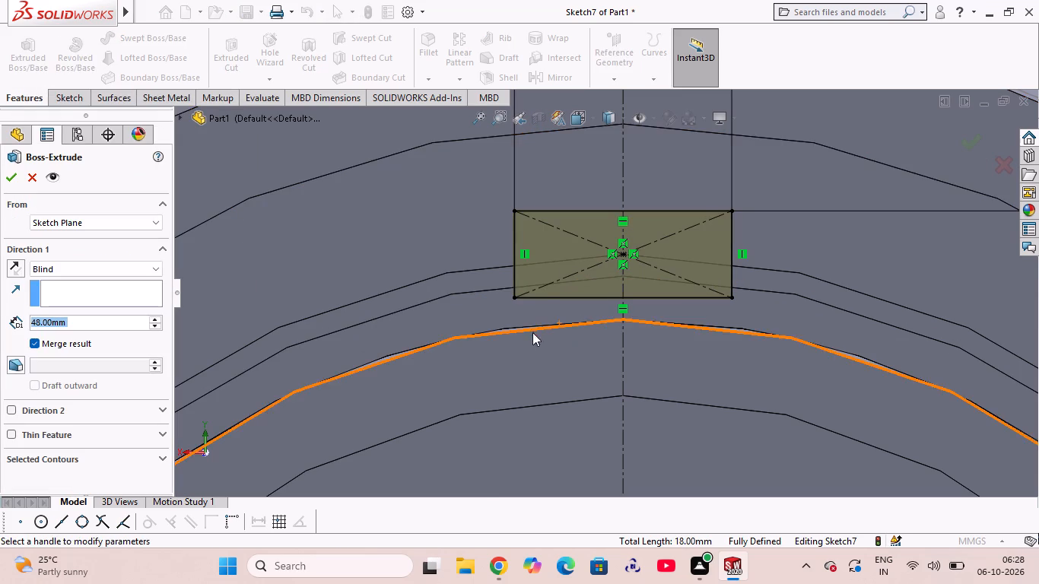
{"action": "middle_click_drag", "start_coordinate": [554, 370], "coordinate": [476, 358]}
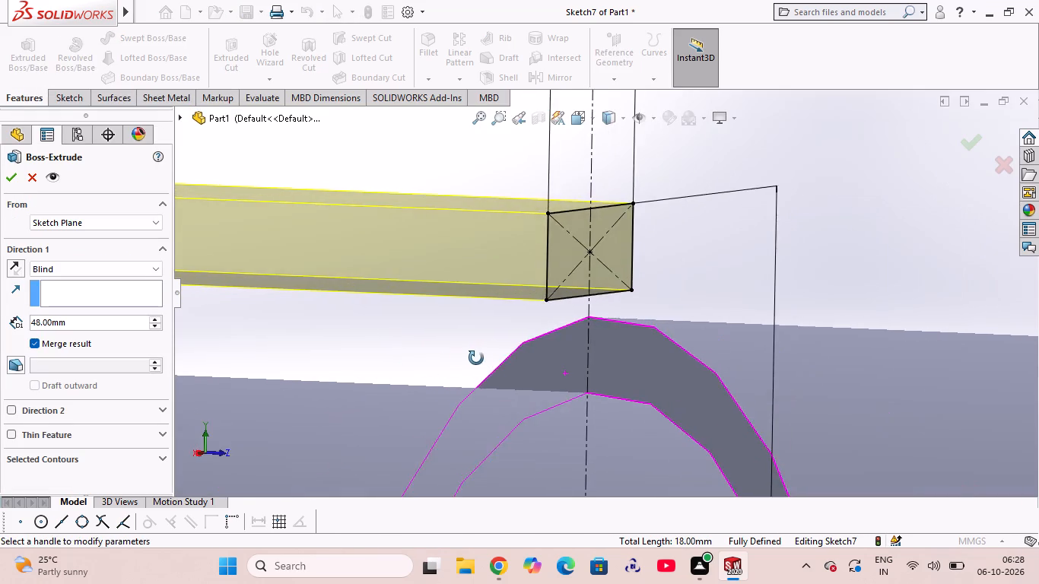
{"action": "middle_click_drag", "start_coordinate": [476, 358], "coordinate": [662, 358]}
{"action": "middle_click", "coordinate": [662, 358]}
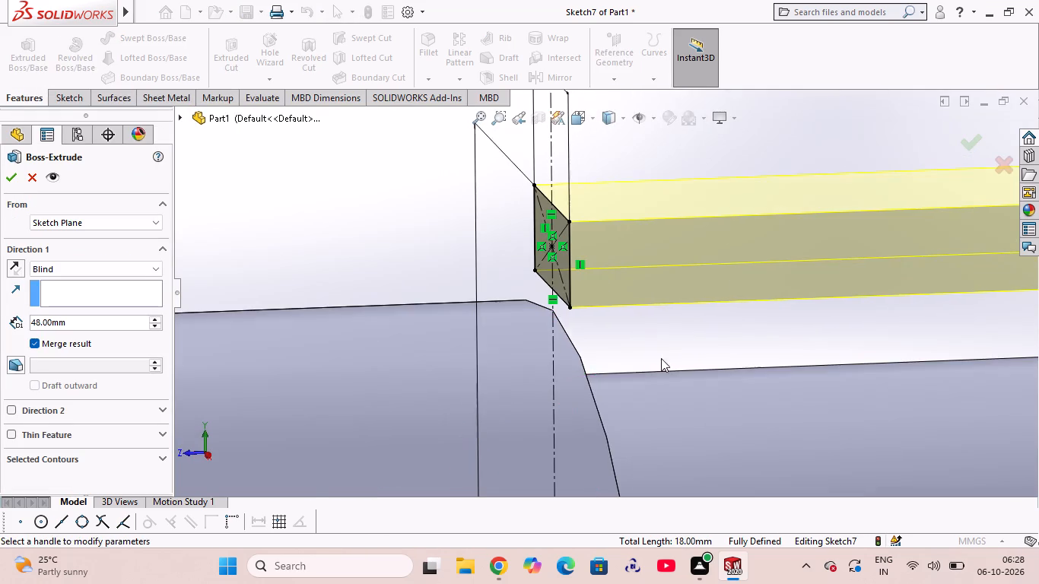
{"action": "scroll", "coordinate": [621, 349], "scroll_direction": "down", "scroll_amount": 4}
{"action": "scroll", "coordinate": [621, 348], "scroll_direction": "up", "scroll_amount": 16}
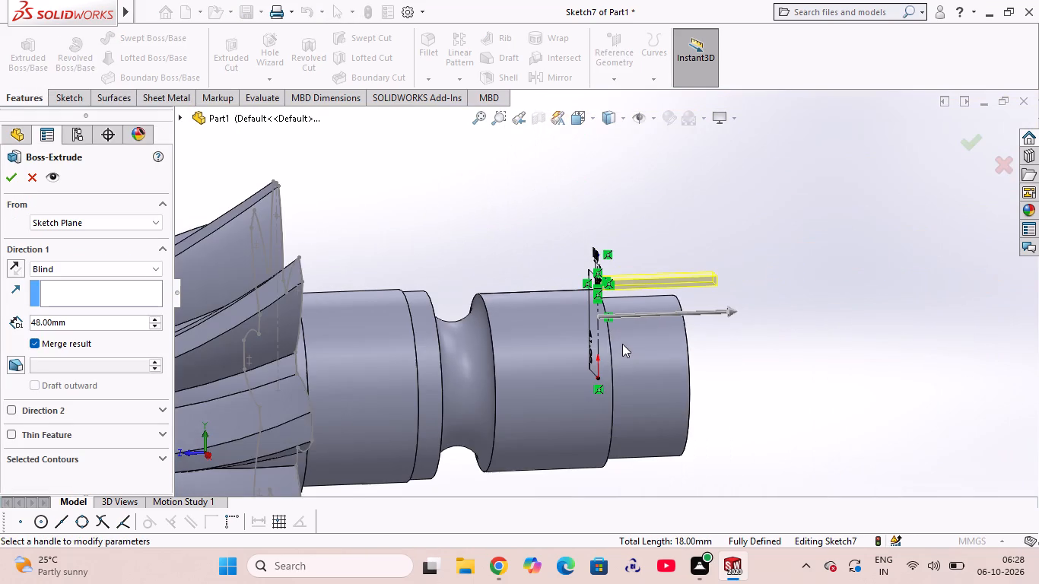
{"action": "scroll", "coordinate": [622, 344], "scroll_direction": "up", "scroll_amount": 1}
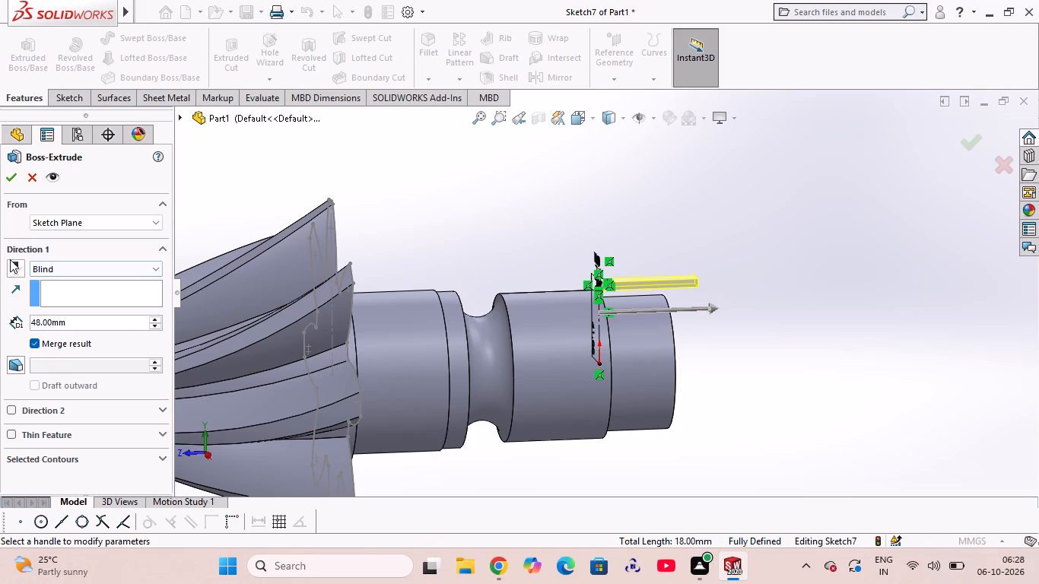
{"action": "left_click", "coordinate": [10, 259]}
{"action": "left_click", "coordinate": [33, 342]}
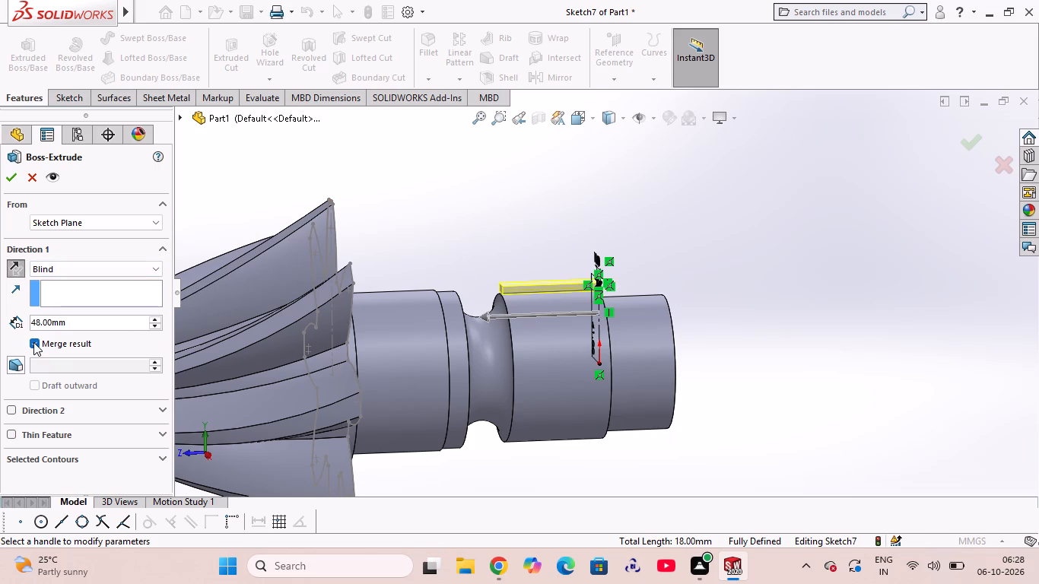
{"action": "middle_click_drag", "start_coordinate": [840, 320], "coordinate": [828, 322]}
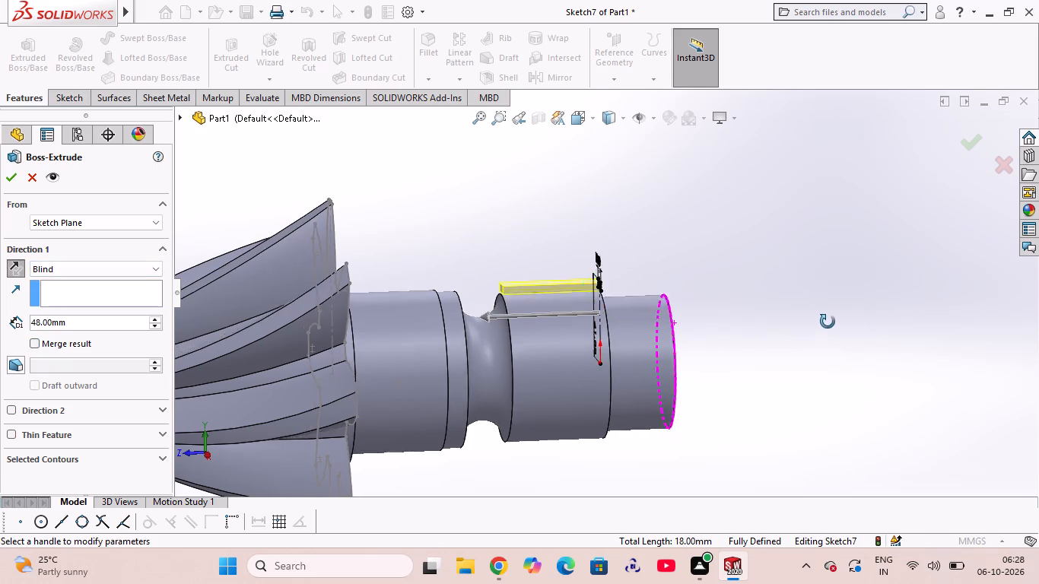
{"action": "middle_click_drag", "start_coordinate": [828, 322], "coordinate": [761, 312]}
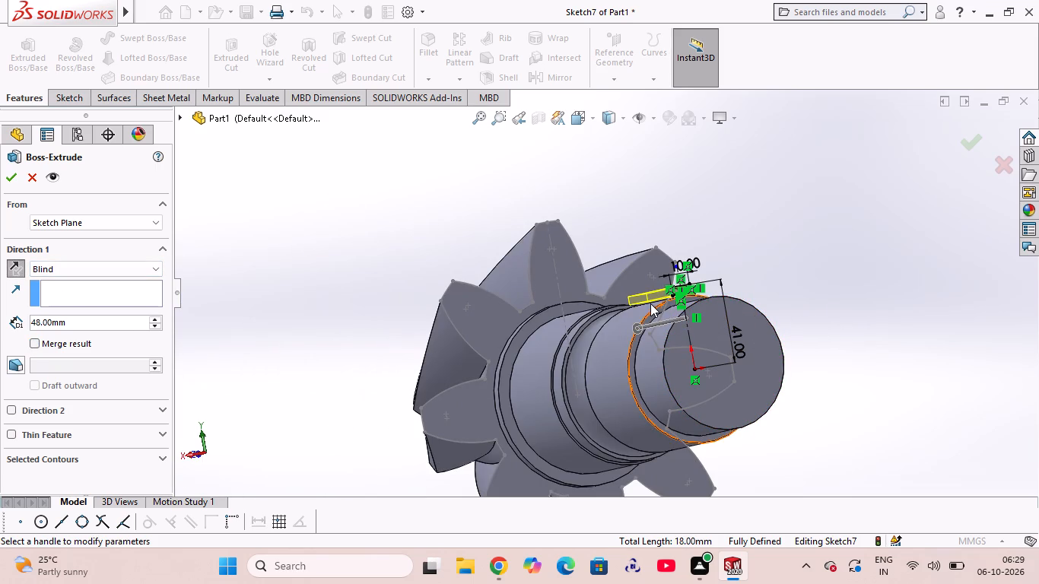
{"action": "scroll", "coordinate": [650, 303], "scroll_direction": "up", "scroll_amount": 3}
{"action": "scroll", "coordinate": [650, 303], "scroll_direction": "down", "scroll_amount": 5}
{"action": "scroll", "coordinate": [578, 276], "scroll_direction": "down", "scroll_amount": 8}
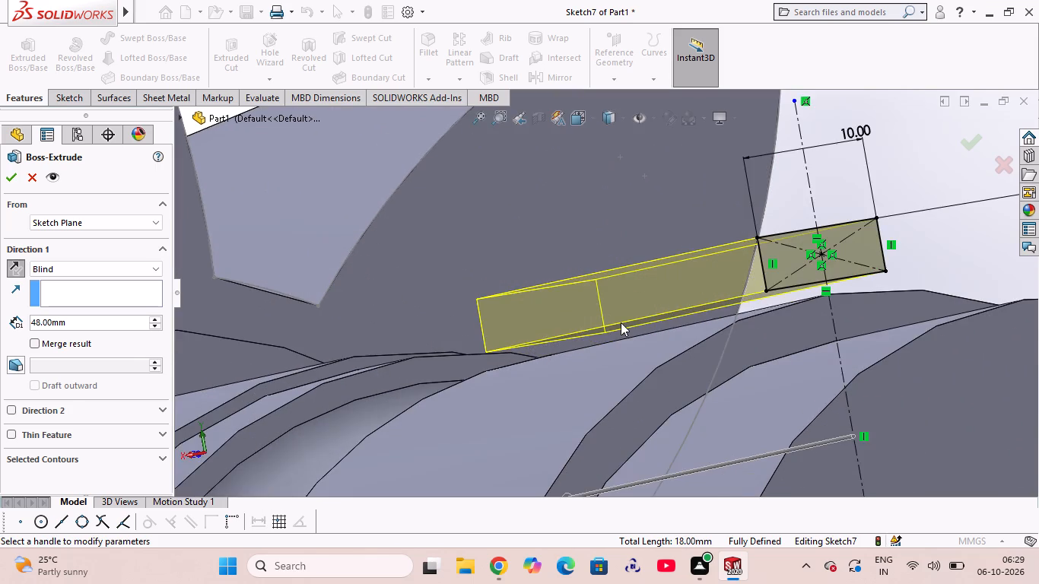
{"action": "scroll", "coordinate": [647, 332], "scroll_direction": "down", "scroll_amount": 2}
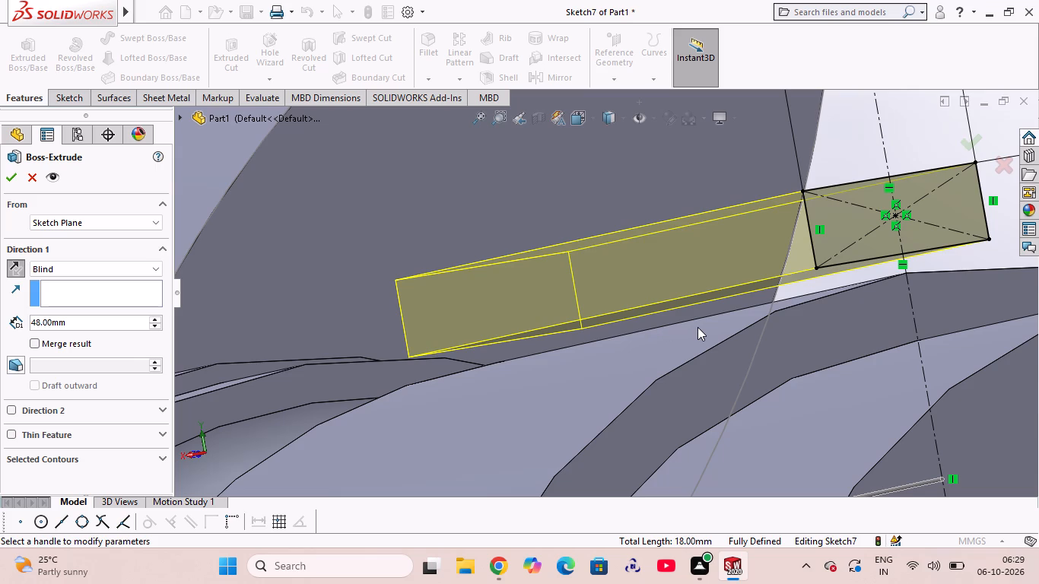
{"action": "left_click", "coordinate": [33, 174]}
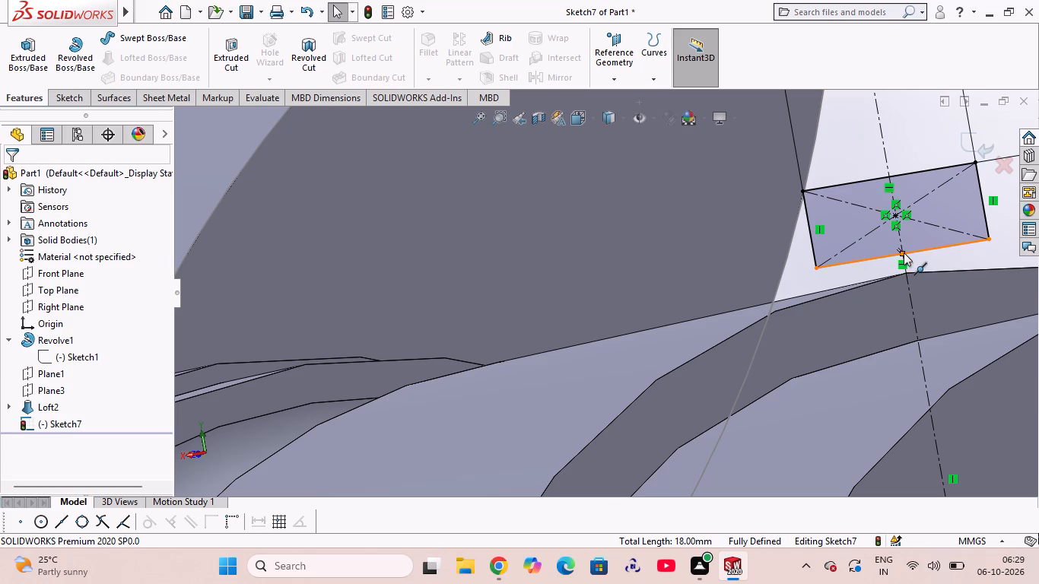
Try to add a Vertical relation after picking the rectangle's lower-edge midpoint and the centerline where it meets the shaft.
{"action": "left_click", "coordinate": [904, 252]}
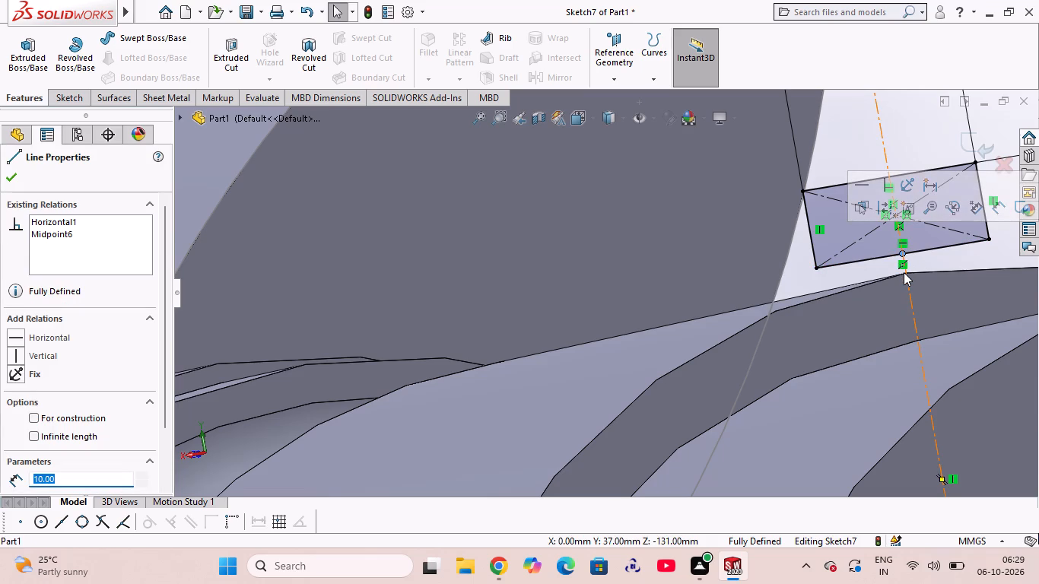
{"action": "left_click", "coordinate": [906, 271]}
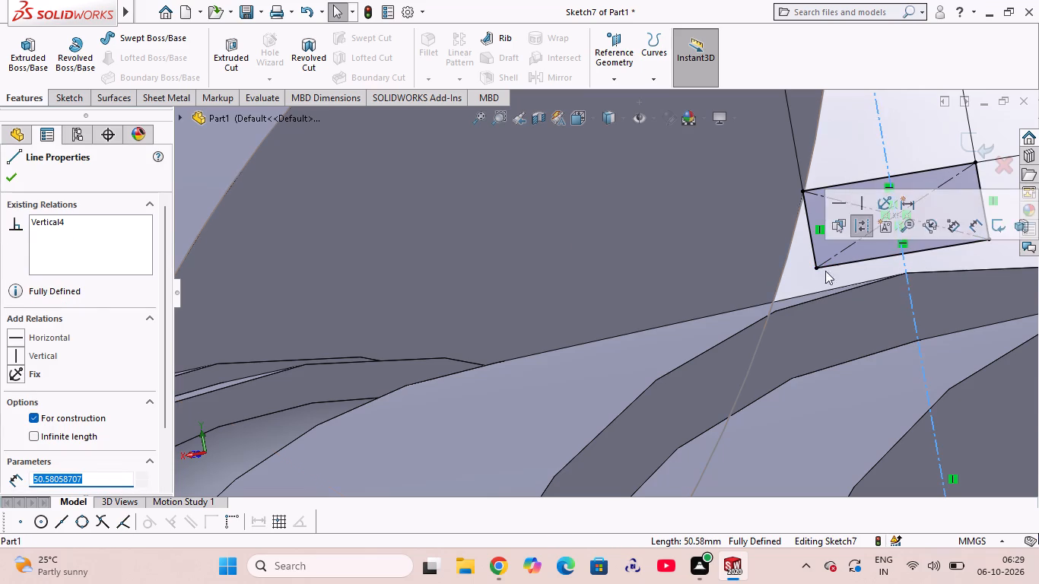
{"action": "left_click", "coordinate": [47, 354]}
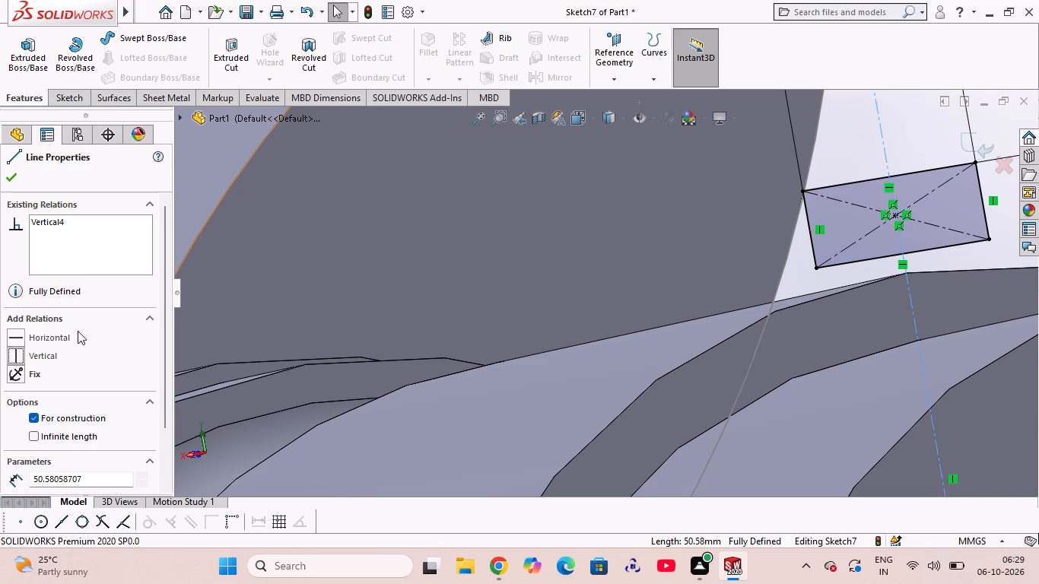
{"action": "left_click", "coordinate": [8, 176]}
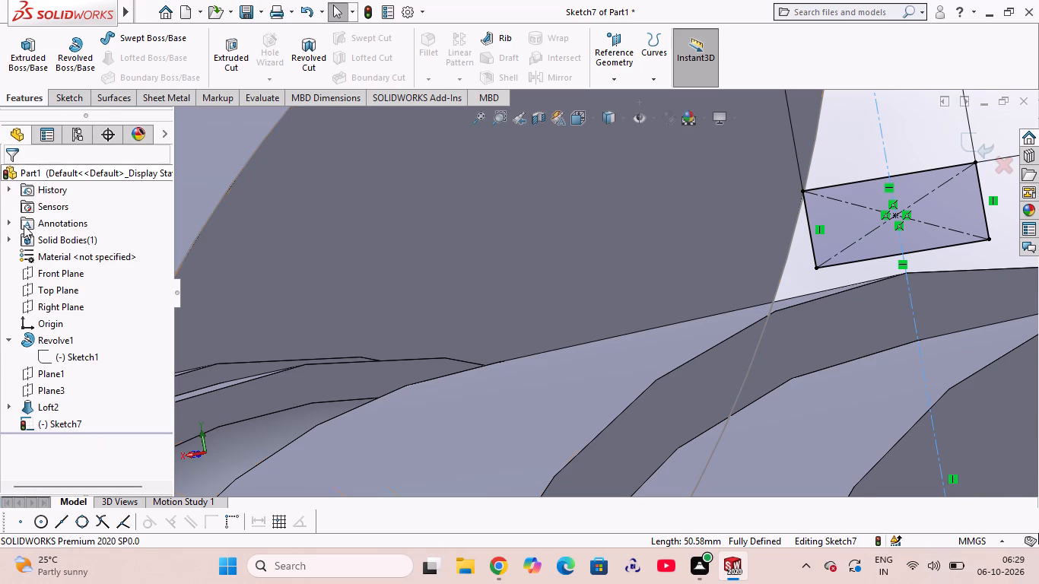
Select the midpoint of the key rectangle's lower edge in Sketch7 and examine its position relative to the shaft's circular edge.
{"action": "left_click", "coordinate": [63, 424]}
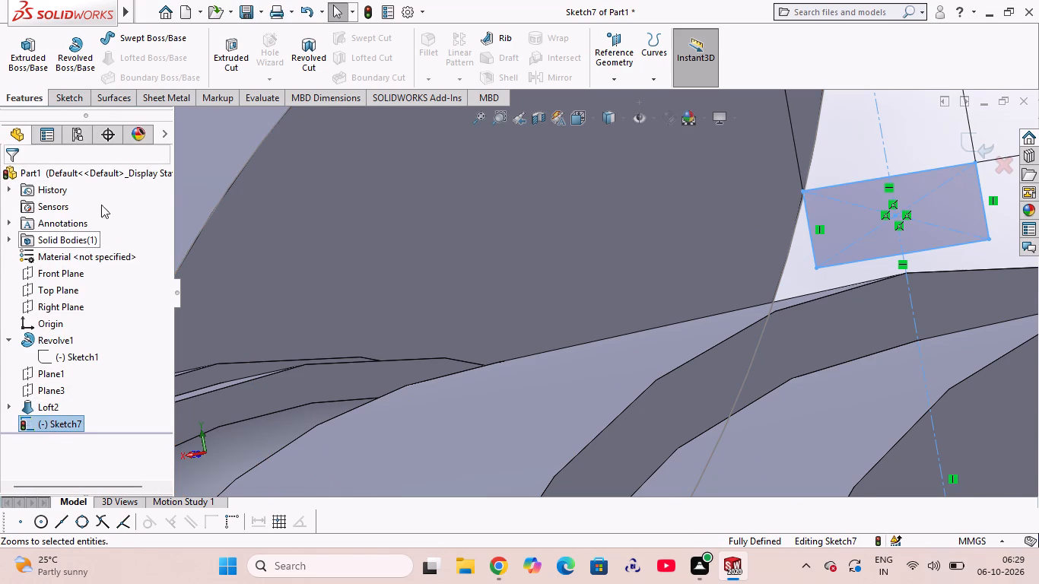
{"action": "left_click", "coordinate": [78, 92]}
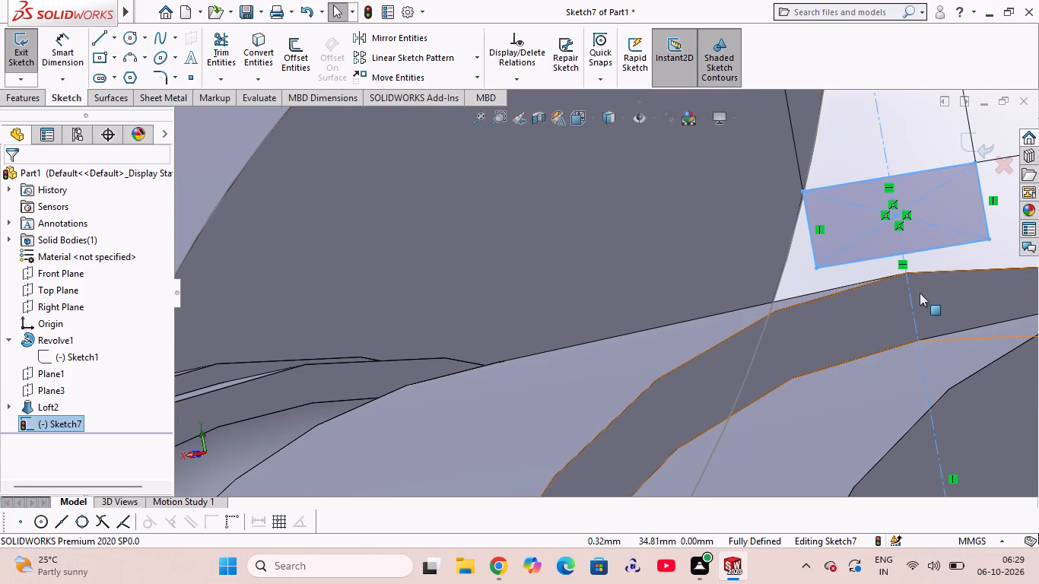
{"action": "left_click", "coordinate": [903, 253]}
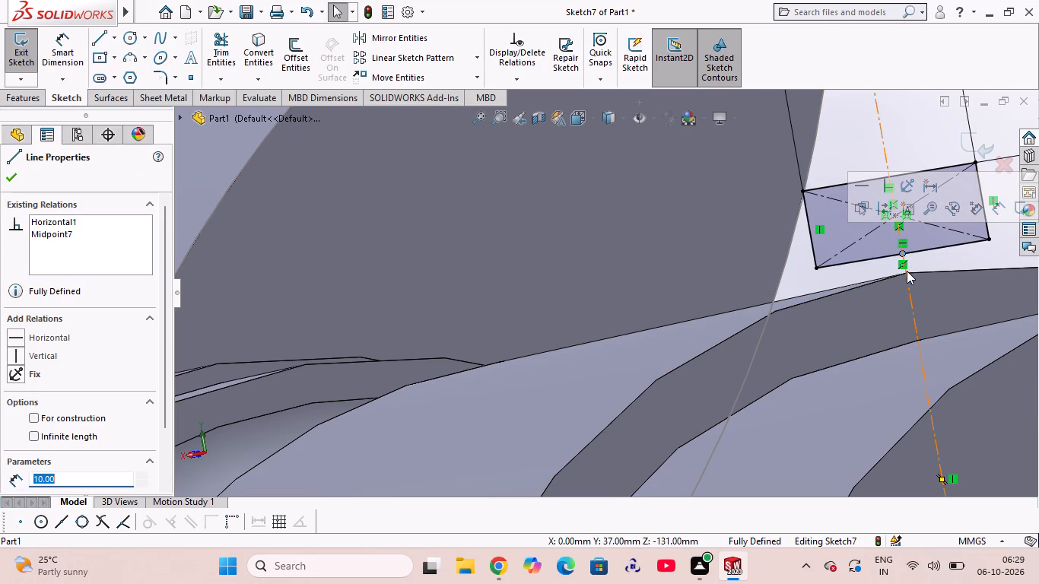
{"action": "scroll", "coordinate": [514, 249], "scroll_direction": "up", "scroll_amount": 4}
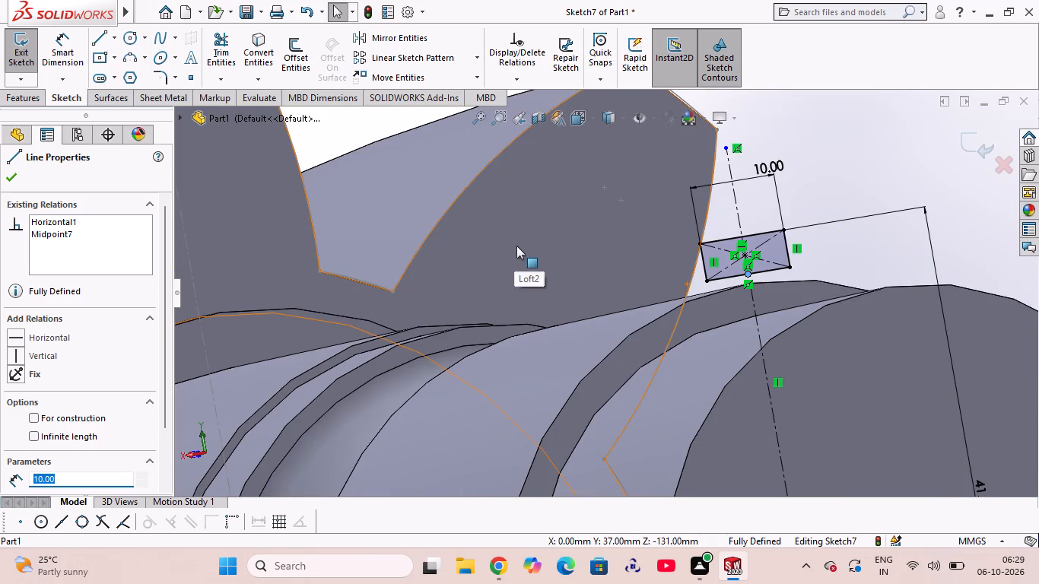
{"action": "middle_click_drag", "start_coordinate": [899, 288], "coordinate": [862, 297]}
{"action": "scroll", "coordinate": [862, 297], "scroll_direction": "up", "scroll_amount": 1}
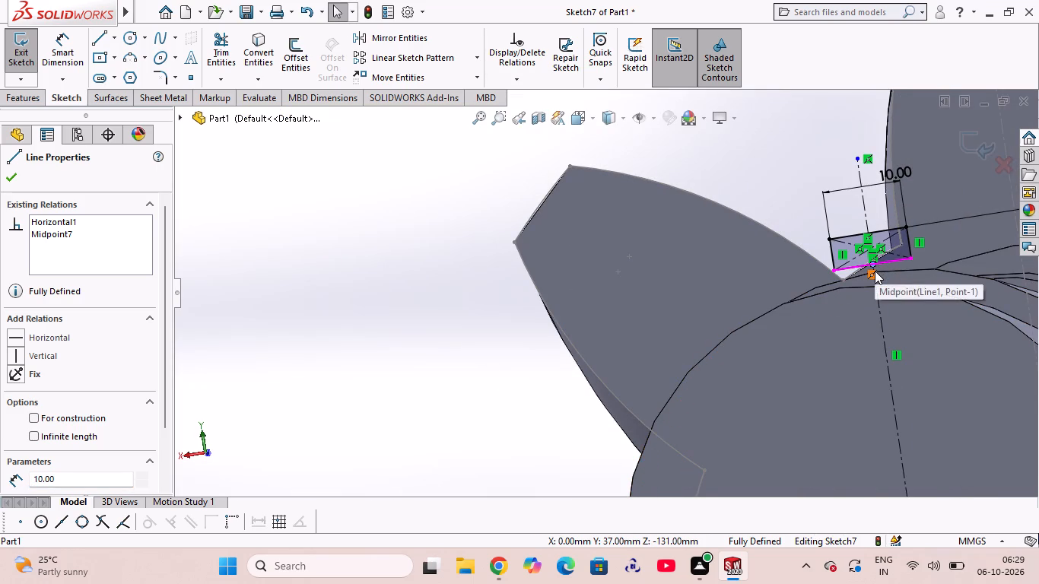
{"action": "scroll", "coordinate": [875, 271], "scroll_direction": "down", "scroll_amount": 7}
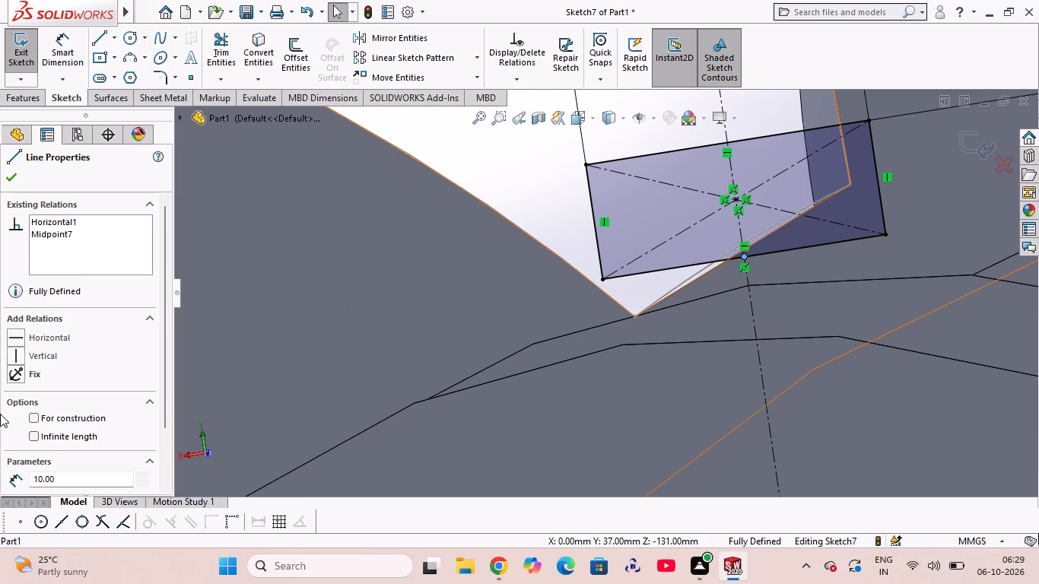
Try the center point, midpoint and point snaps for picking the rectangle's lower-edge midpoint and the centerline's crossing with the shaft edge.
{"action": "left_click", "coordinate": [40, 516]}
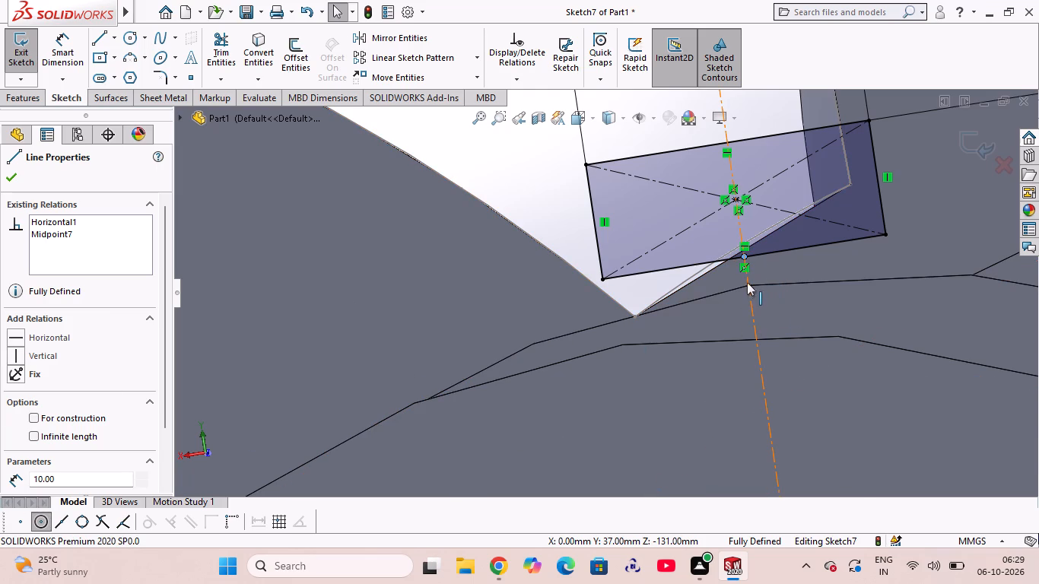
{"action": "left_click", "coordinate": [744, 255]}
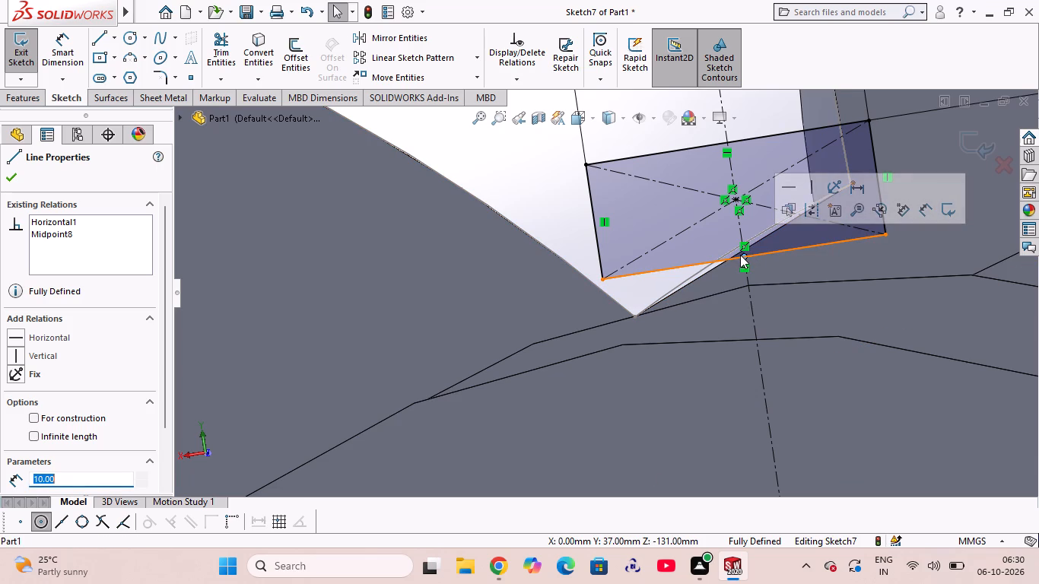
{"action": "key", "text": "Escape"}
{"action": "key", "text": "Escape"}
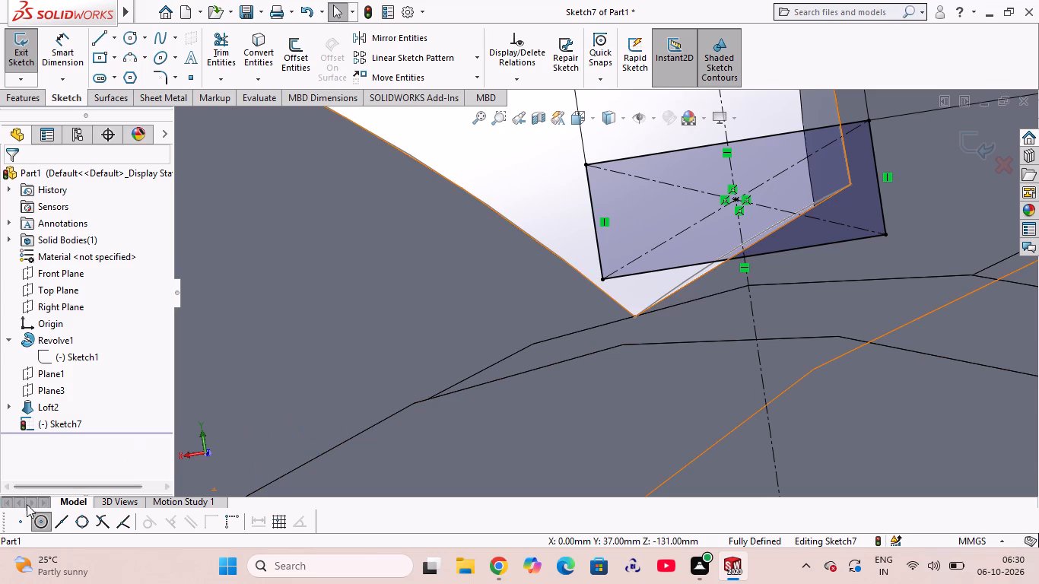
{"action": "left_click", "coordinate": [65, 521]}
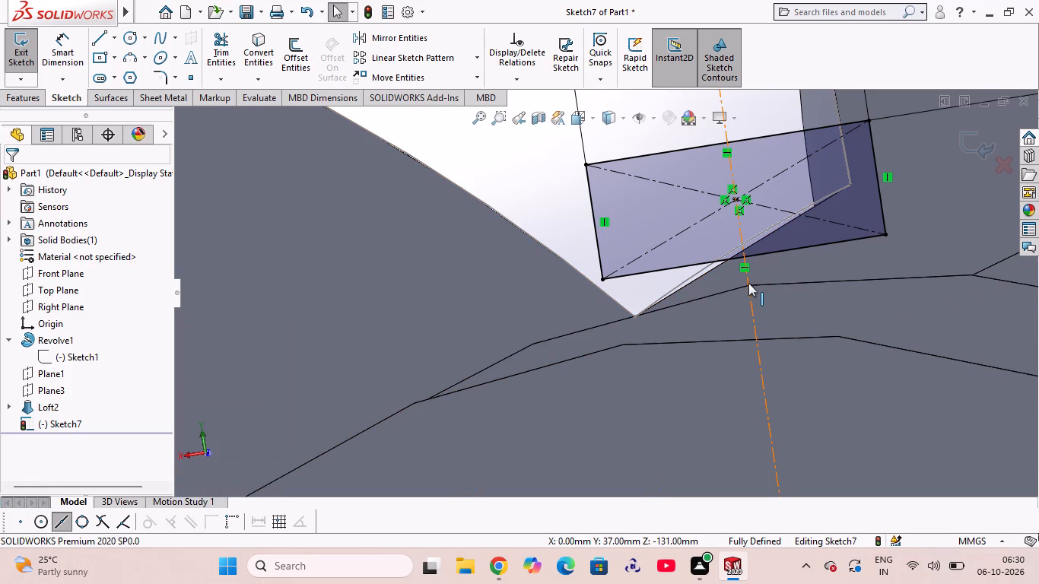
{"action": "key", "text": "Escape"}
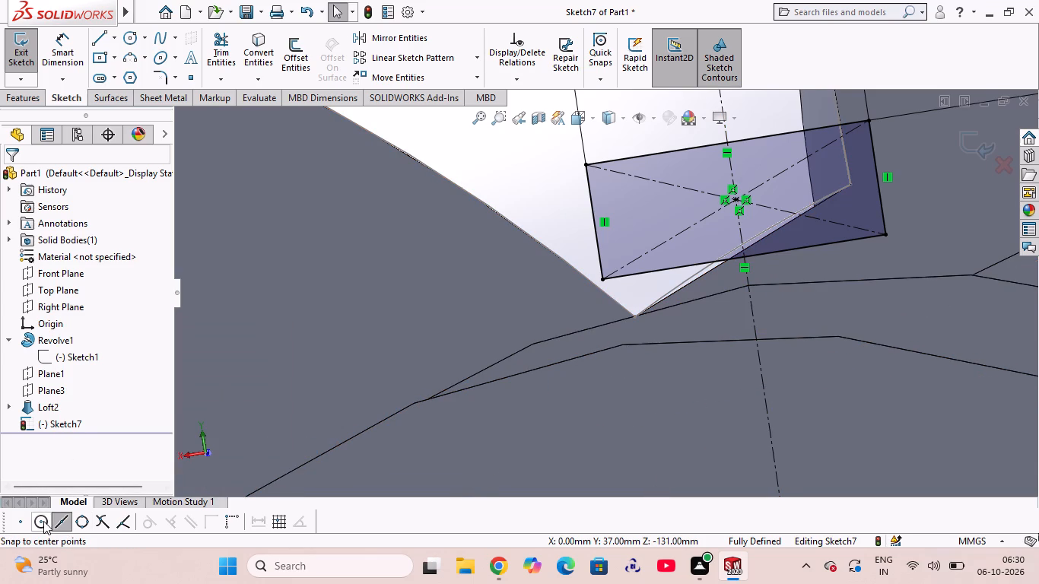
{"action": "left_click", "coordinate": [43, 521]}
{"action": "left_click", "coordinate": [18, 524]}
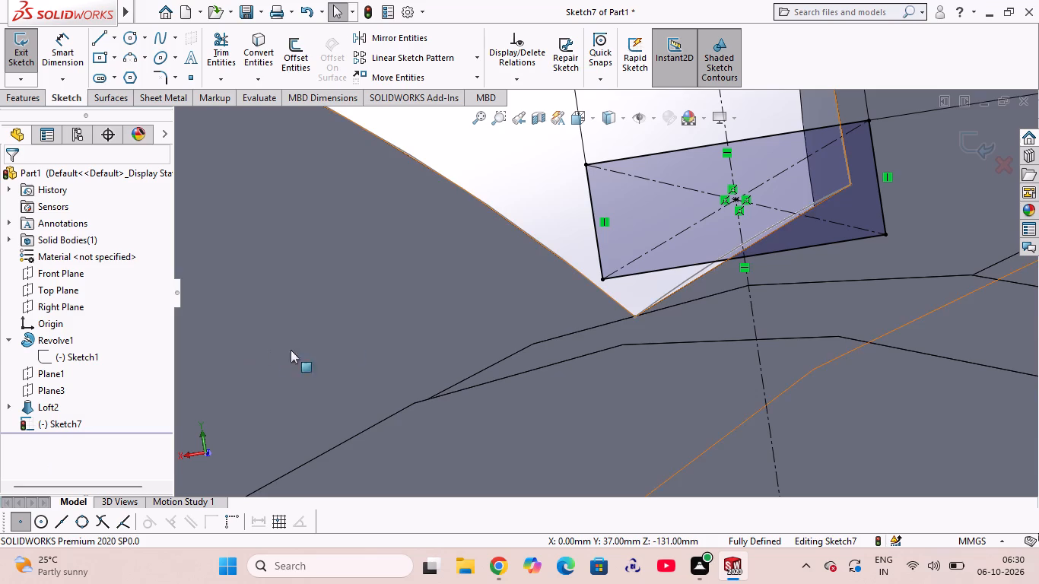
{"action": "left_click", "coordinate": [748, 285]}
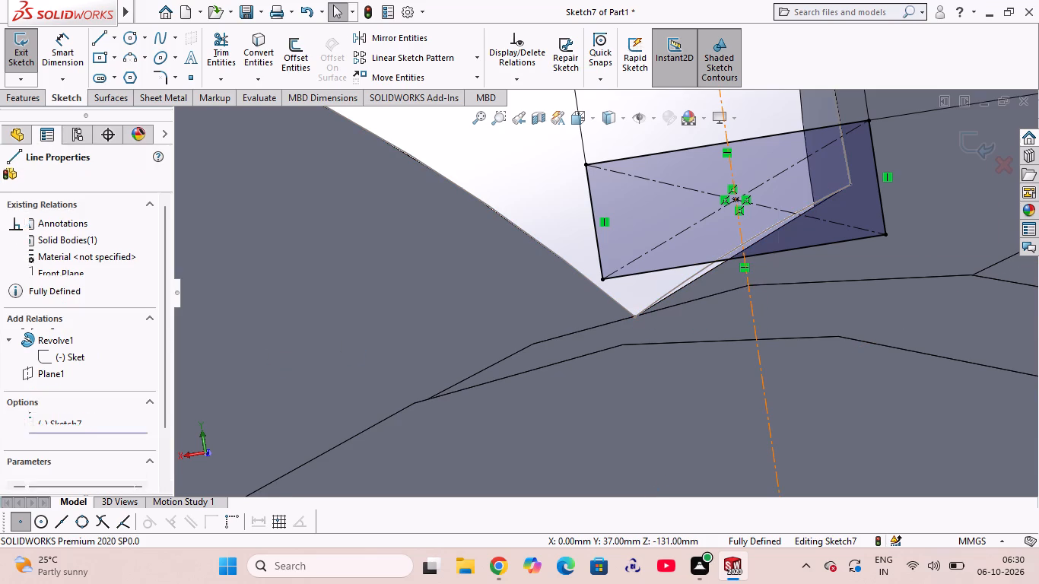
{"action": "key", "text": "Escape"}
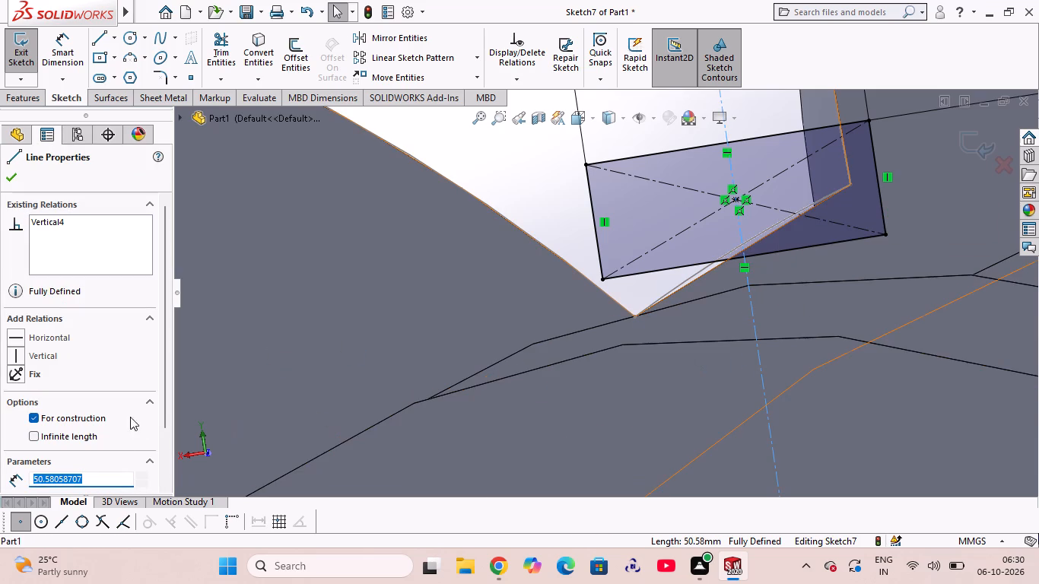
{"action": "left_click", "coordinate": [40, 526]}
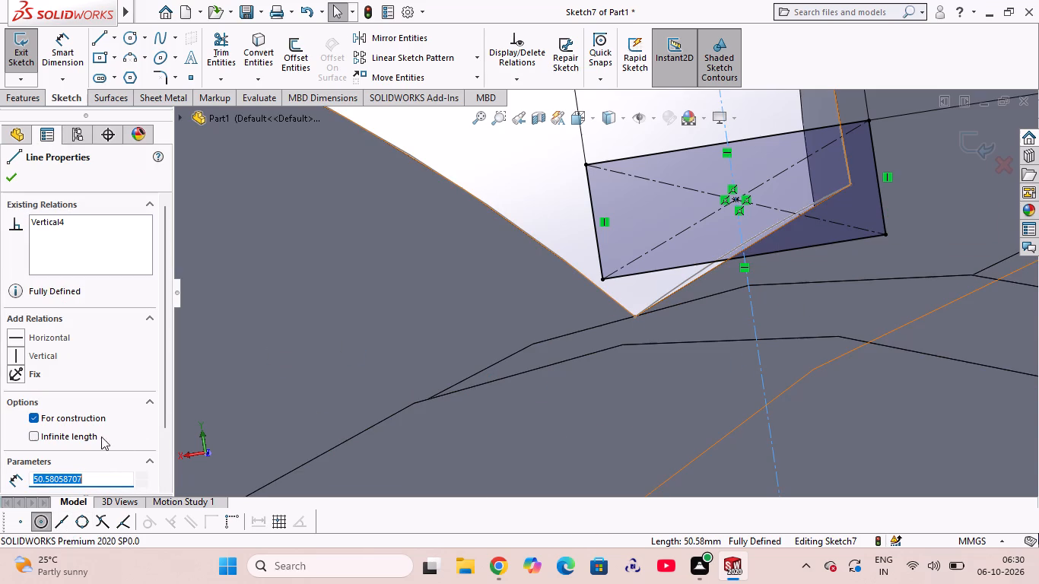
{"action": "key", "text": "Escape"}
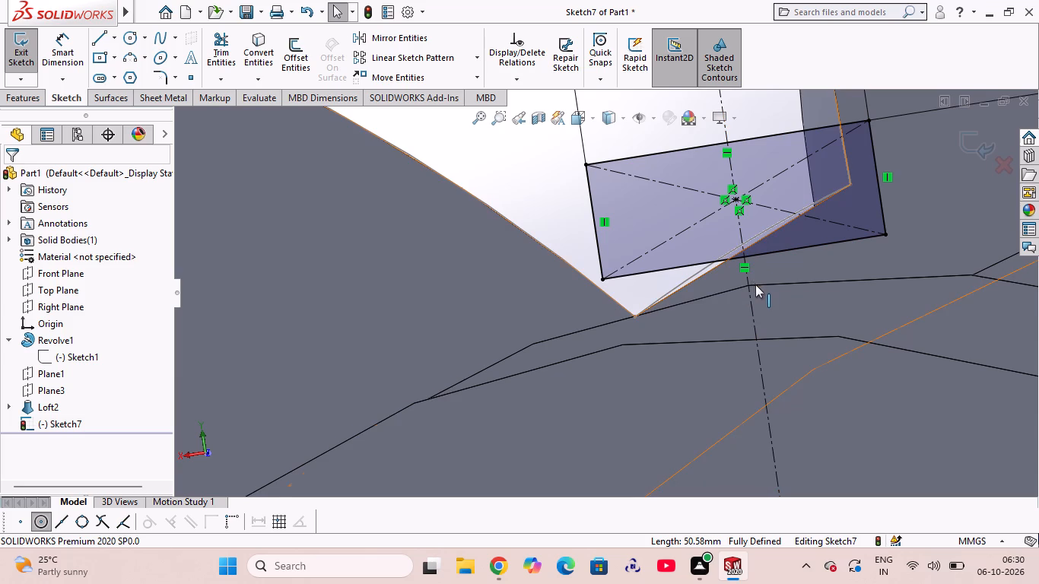
Add a Fix relation to the midpoint of the key rectangle's lower edge.
{"action": "left_click", "coordinate": [755, 285]}
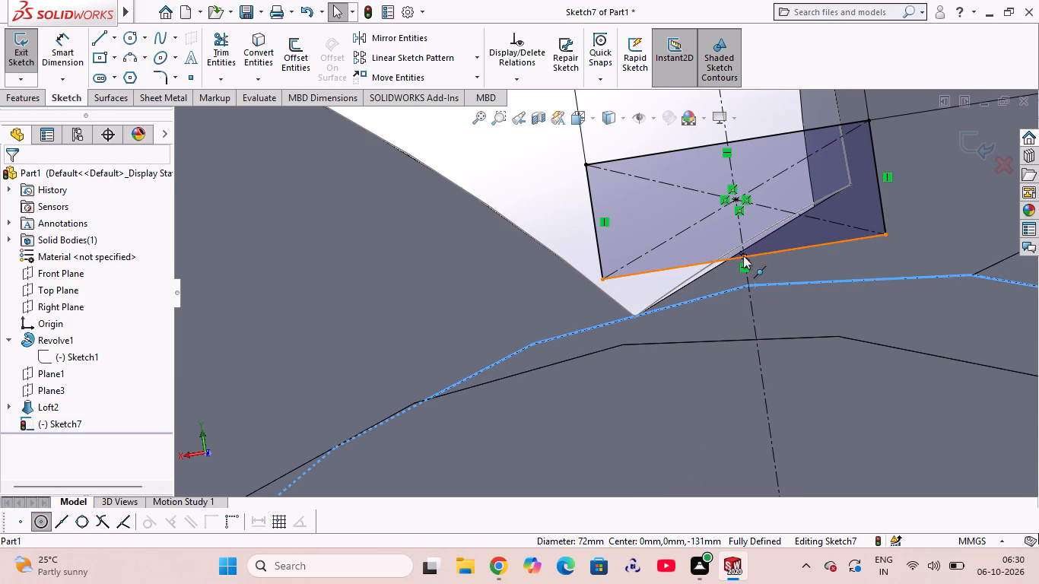
{"action": "left_click", "coordinate": [743, 255]}
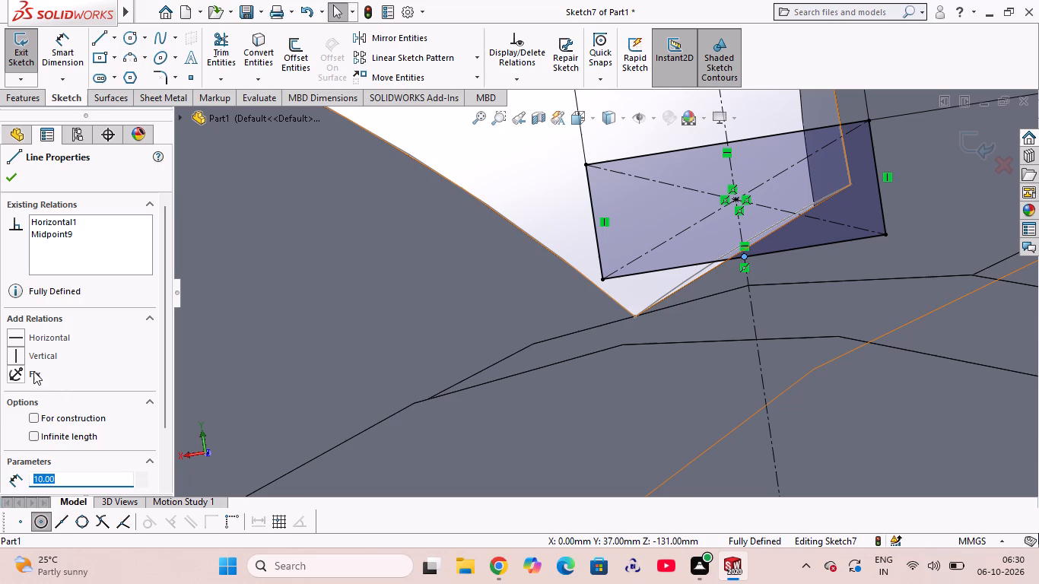
{"action": "left_click", "coordinate": [33, 371]}
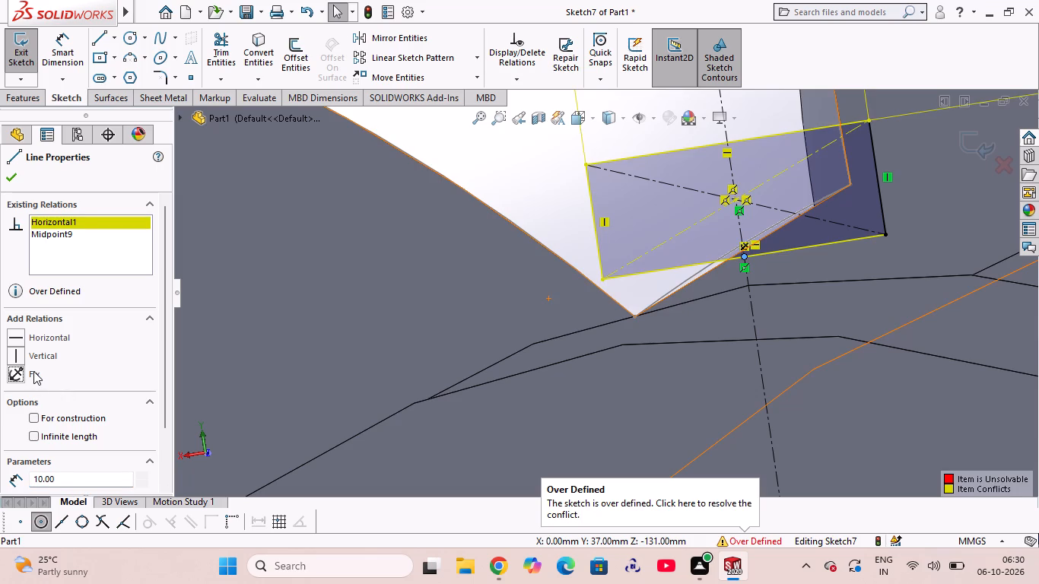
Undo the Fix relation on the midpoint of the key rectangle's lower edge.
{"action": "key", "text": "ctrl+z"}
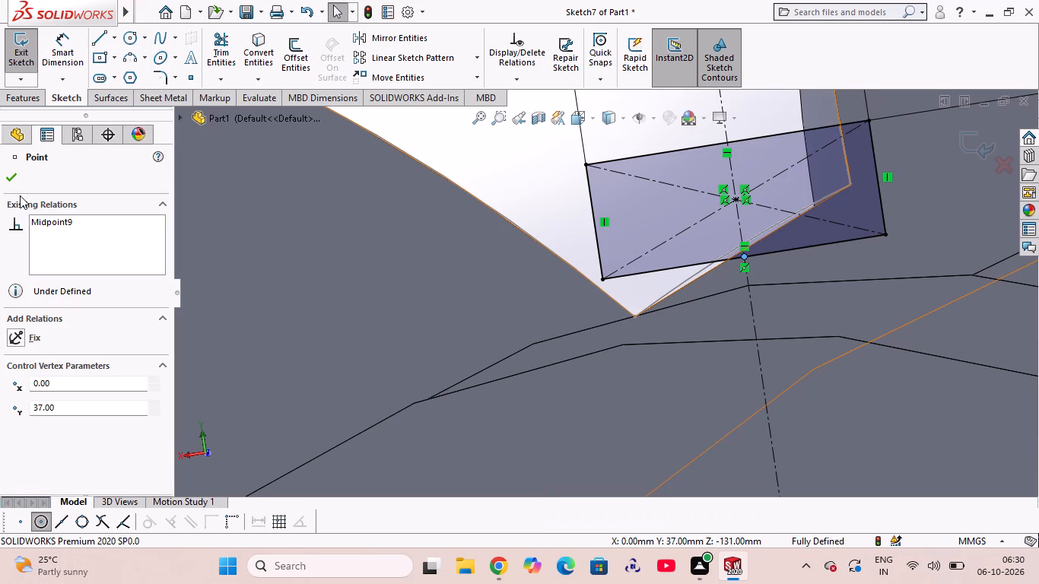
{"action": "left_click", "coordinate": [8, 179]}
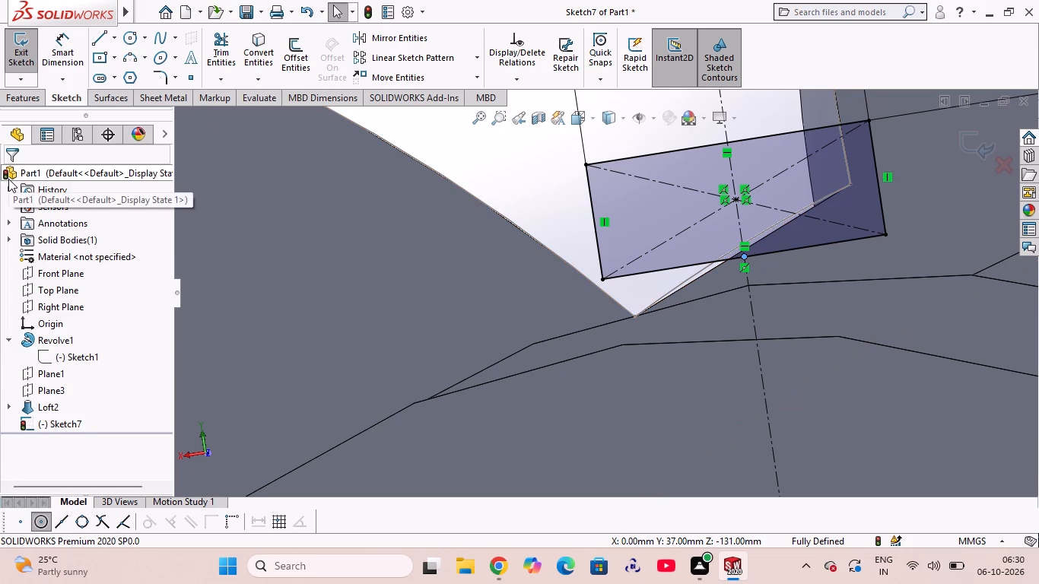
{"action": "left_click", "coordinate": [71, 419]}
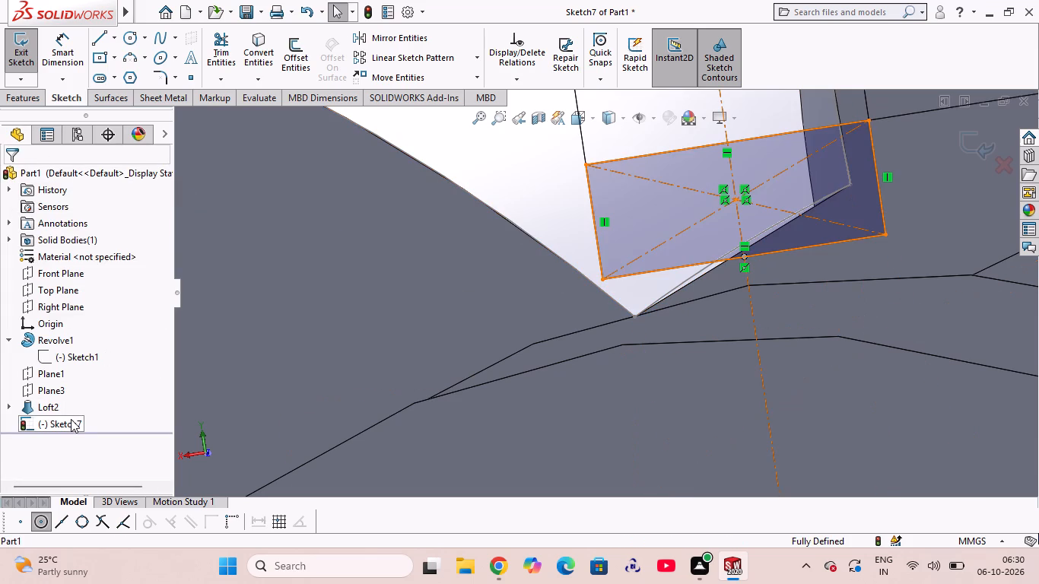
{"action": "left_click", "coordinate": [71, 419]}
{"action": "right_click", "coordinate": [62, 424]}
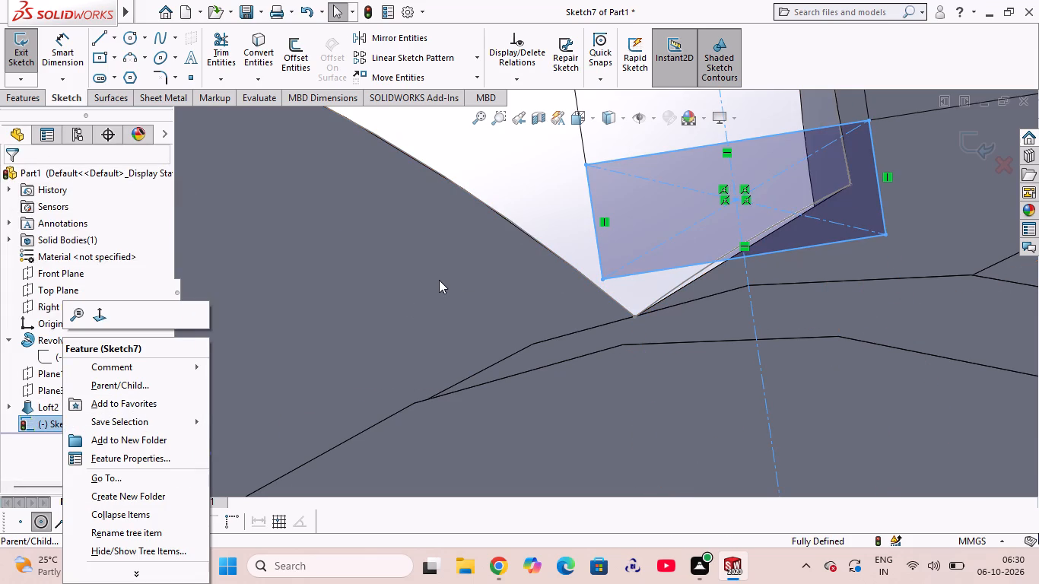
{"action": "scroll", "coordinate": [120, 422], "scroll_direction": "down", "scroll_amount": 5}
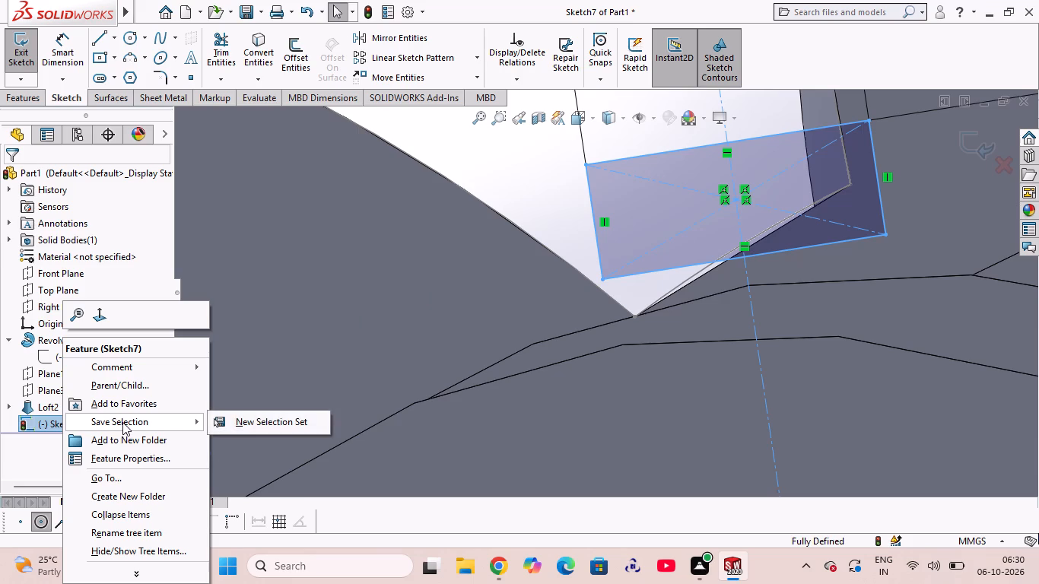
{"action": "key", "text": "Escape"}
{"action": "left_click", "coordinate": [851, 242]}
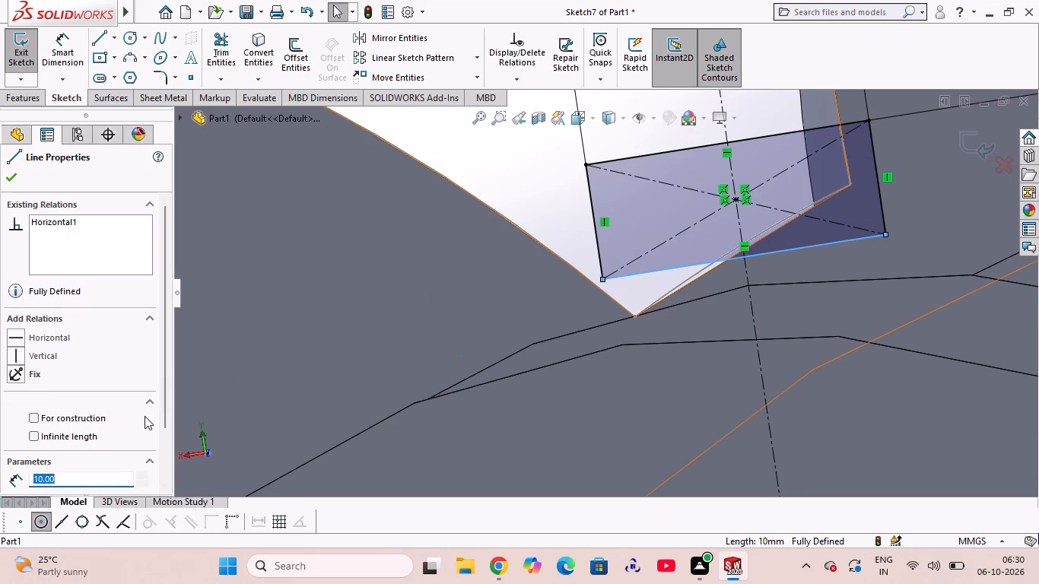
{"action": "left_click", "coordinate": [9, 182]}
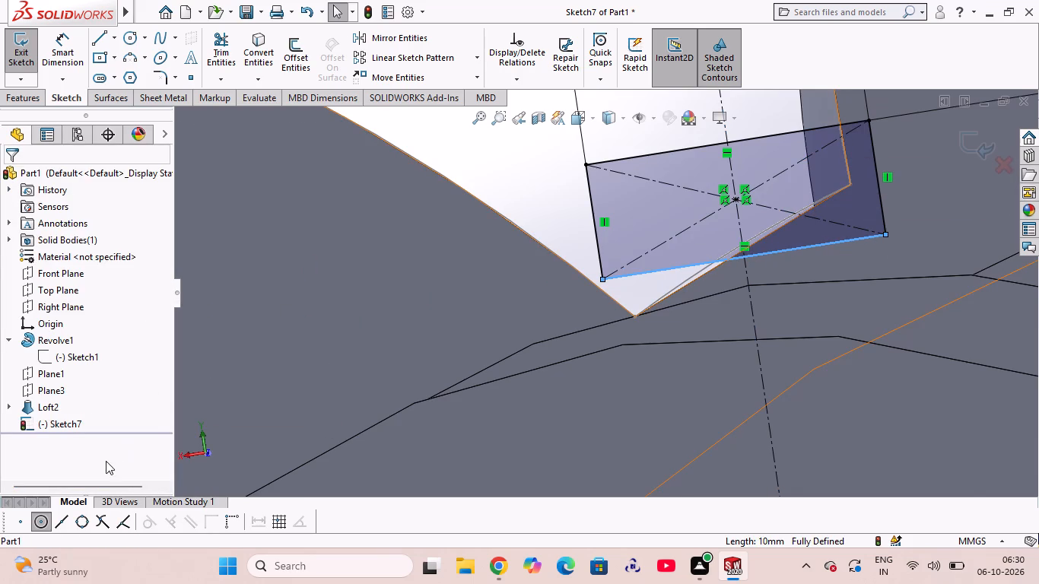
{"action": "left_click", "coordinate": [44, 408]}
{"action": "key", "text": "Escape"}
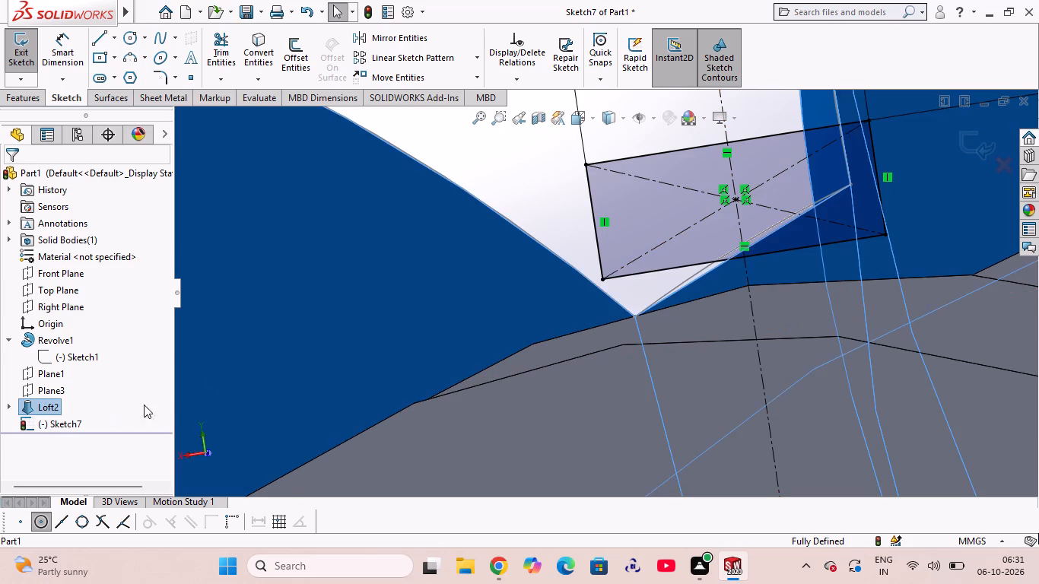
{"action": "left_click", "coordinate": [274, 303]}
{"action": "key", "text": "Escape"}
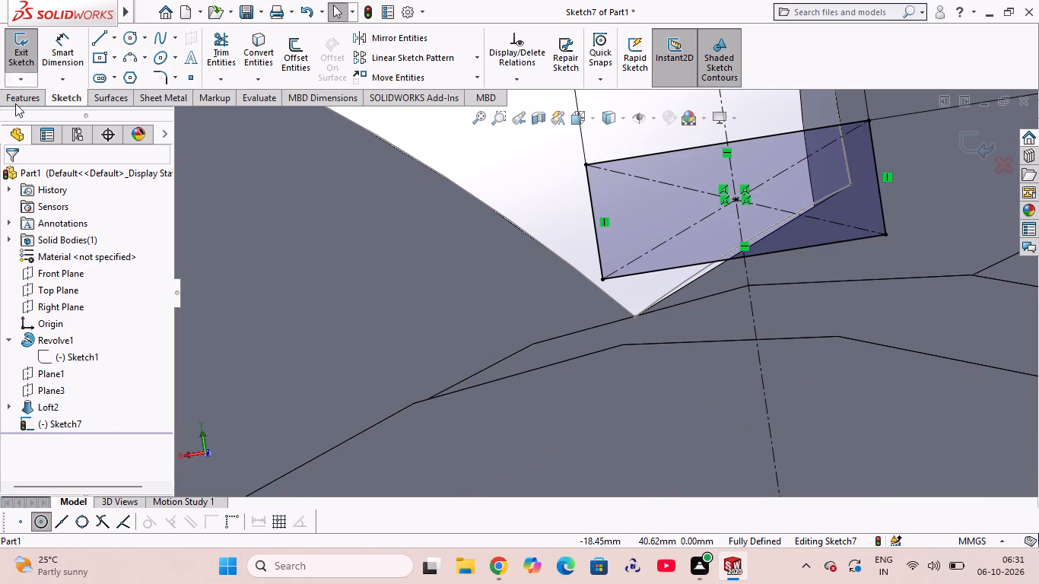
Exit the key rectangle's sketch, Sketch7.
{"action": "left_click", "coordinate": [20, 53]}
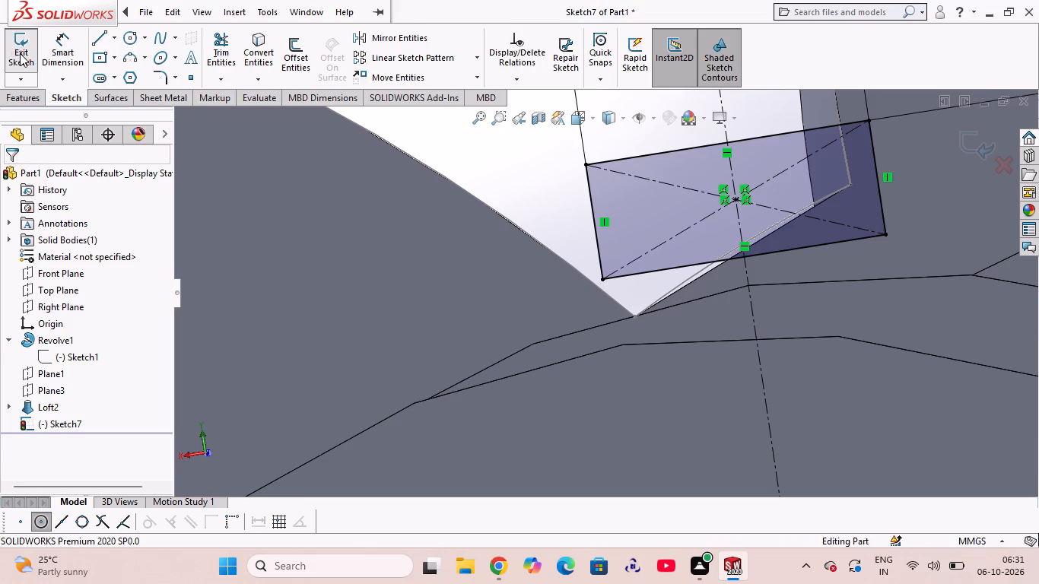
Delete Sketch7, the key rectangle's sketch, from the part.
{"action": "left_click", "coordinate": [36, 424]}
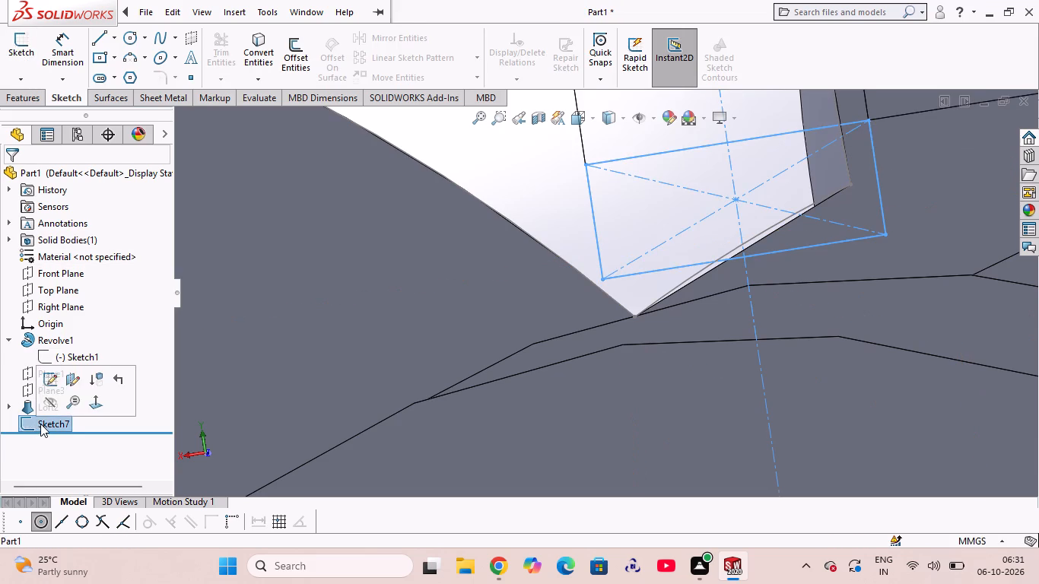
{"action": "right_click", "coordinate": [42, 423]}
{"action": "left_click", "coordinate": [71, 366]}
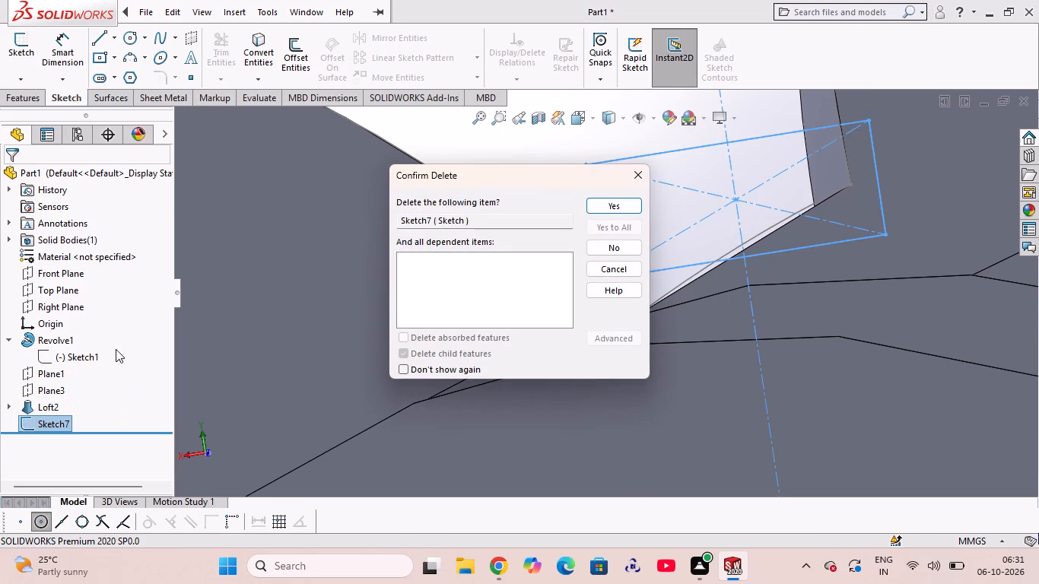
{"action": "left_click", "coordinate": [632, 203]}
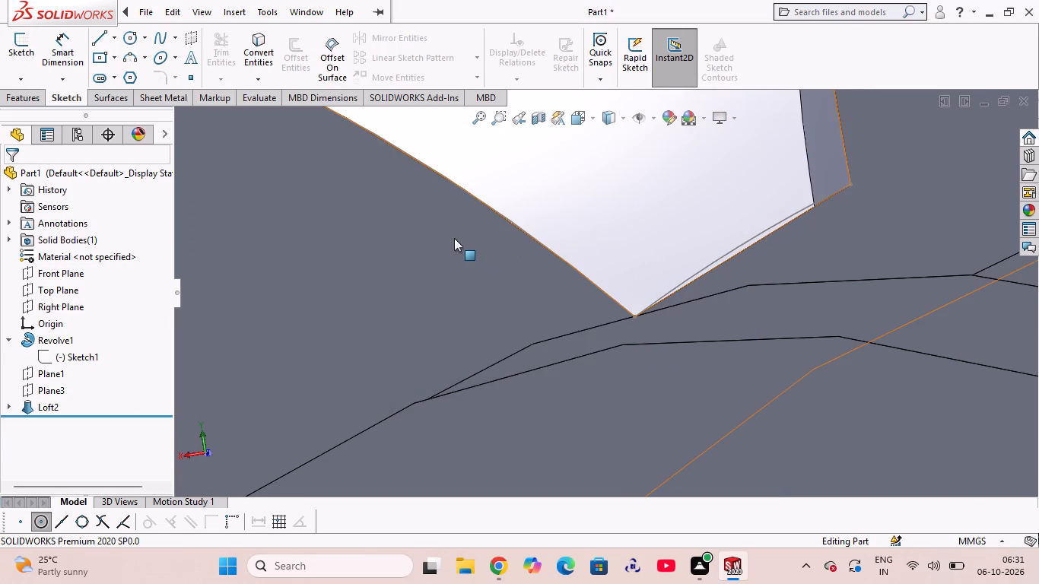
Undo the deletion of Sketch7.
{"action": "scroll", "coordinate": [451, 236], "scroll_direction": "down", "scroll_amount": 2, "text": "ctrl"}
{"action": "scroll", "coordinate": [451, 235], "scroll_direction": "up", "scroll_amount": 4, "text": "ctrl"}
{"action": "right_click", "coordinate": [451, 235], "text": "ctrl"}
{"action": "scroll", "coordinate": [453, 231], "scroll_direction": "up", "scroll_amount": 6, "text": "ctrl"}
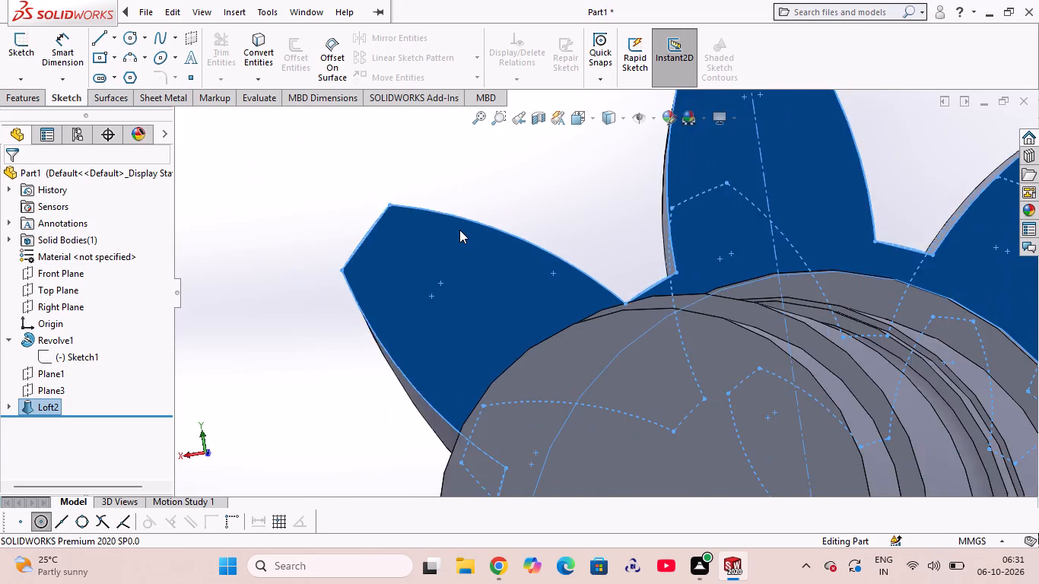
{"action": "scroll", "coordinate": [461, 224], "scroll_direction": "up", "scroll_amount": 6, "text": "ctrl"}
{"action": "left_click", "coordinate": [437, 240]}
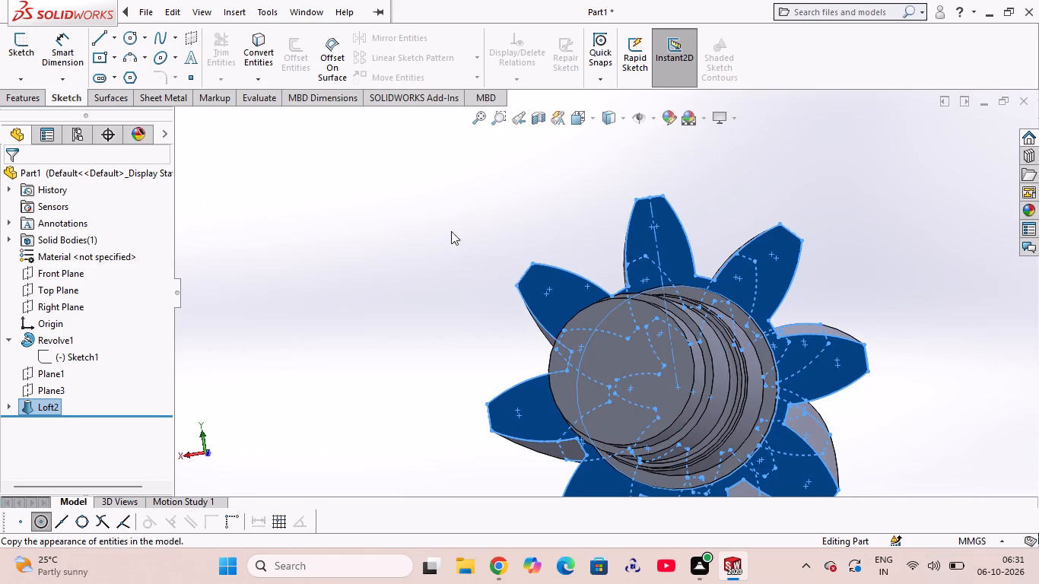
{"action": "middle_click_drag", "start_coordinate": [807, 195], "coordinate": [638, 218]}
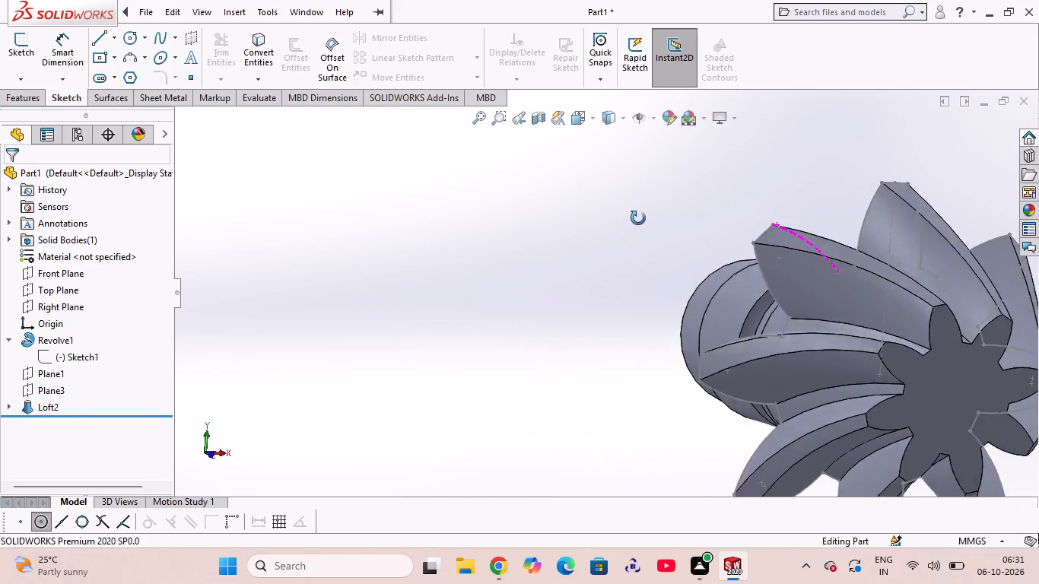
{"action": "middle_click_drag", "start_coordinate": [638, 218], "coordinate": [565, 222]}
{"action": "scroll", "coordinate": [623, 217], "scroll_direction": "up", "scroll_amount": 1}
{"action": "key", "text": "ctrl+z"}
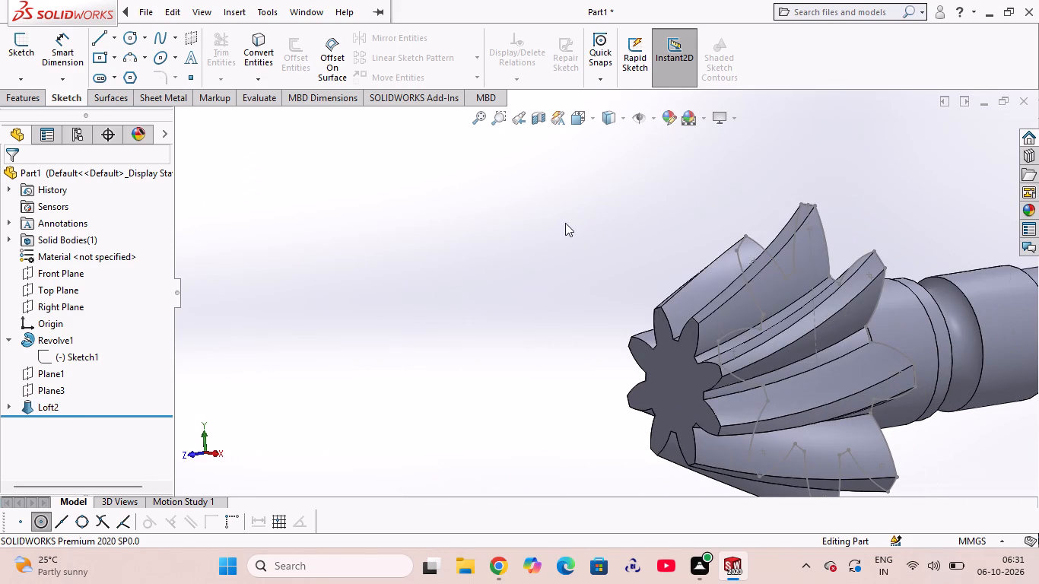
Delete the key profile sketch Sketch7 so the part keeps only the shaft and lofted gear teeth.
{"action": "scroll", "coordinate": [517, 271], "scroll_direction": "down", "scroll_amount": 1}
{"action": "scroll", "coordinate": [507, 271], "scroll_direction": "up", "scroll_amount": 4}
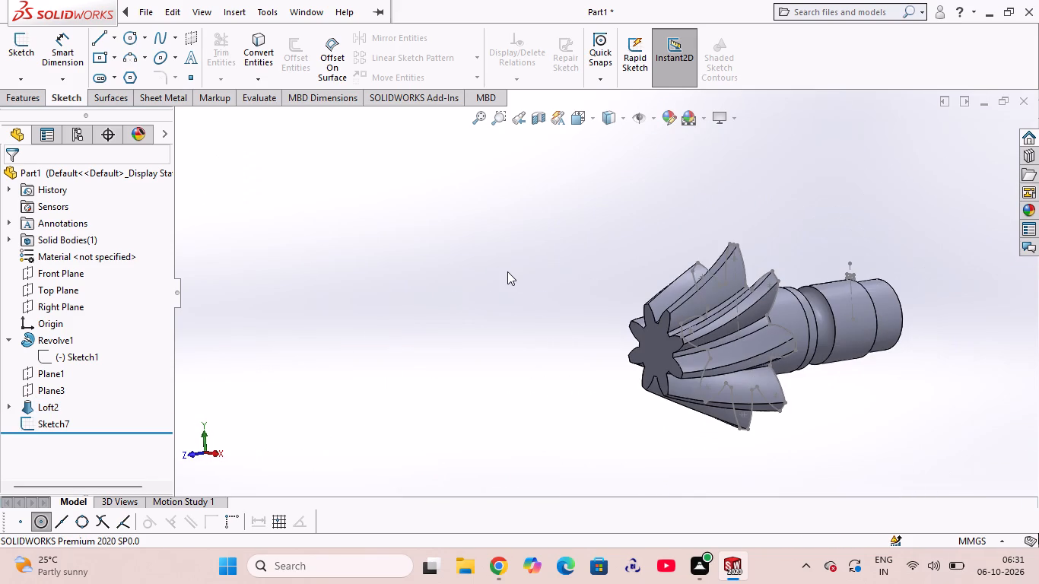
{"action": "middle_click_drag", "start_coordinate": [523, 324], "coordinate": [672, 338]}
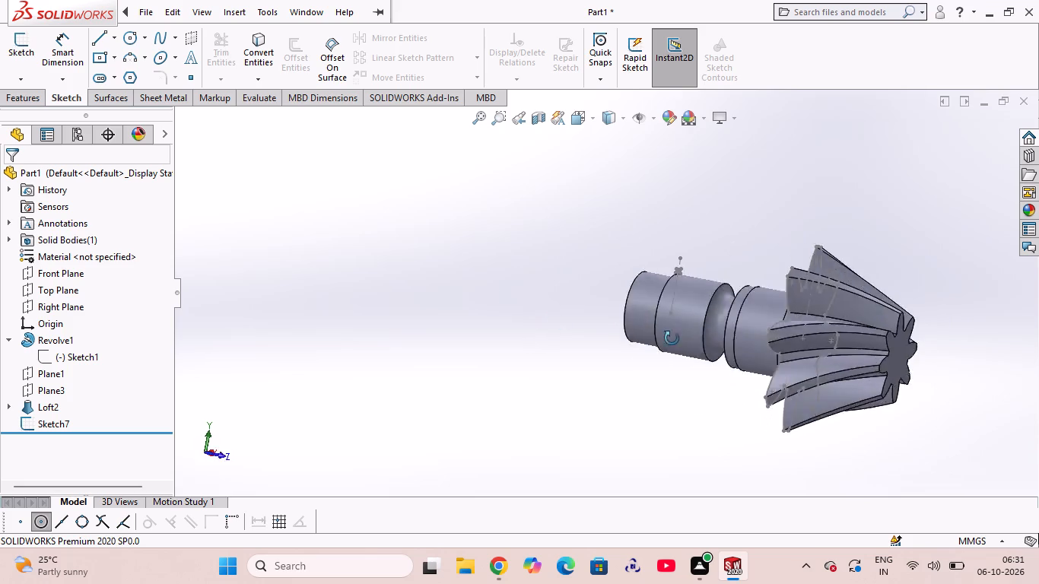
{"action": "middle_click_drag", "start_coordinate": [672, 338], "coordinate": [767, 396]}
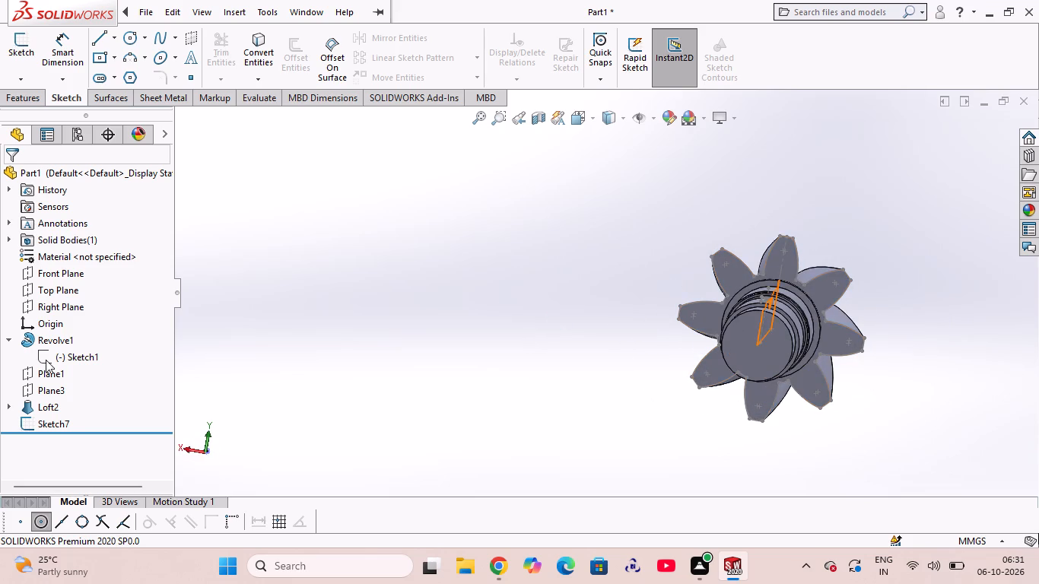
{"action": "left_click", "coordinate": [52, 424]}
{"action": "right_click", "coordinate": [56, 422]}
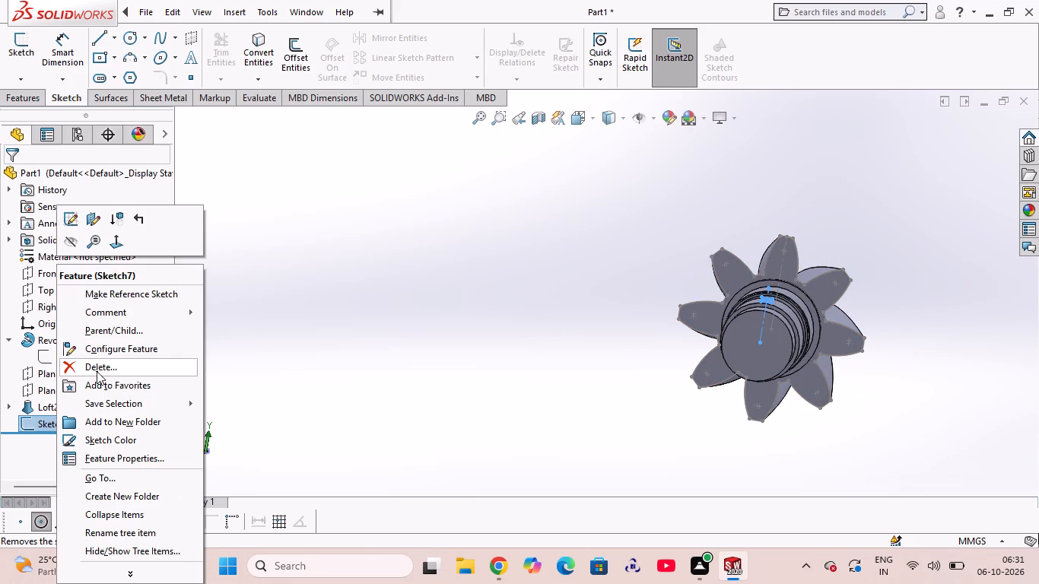
{"action": "left_click", "coordinate": [103, 367]}
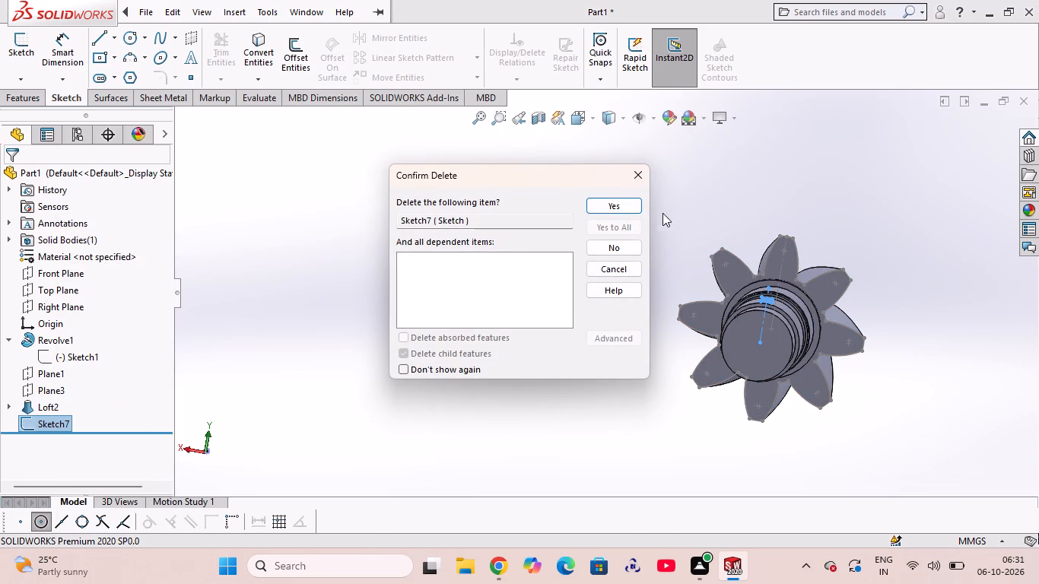
{"action": "left_click", "coordinate": [631, 199]}
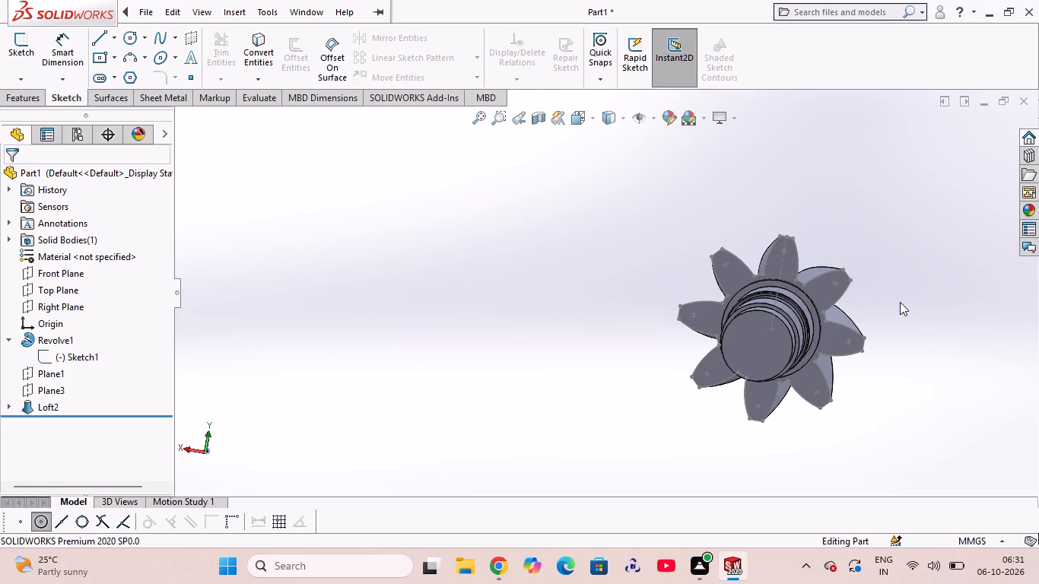
Save the part as a SOLIDWORKS Part named "helical bevel gear" in the canter cad folder.
{"action": "middle_click_drag", "start_coordinate": [900, 302], "coordinate": [491, 335]}
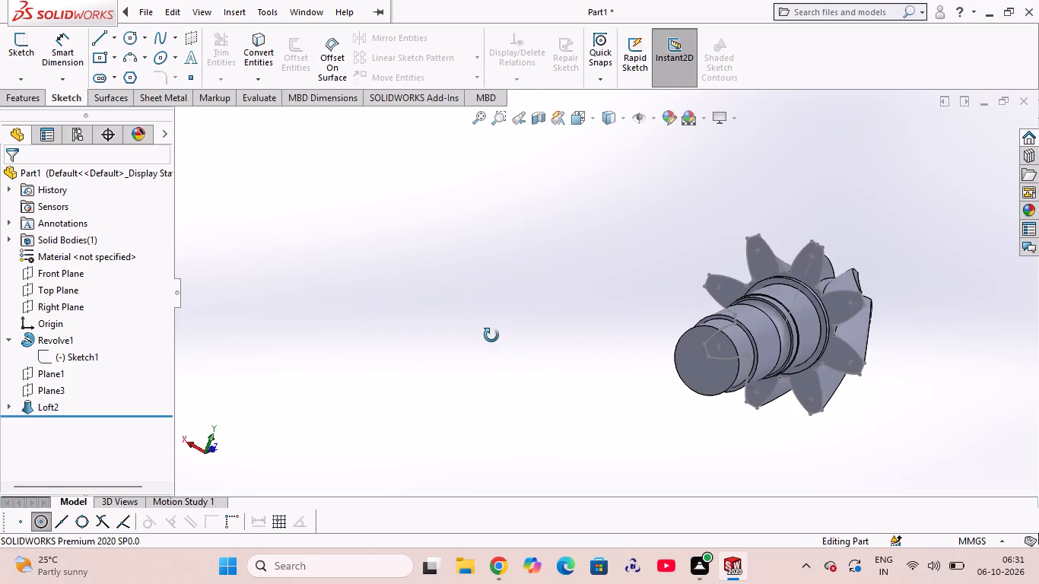
{"action": "middle_click_drag", "start_coordinate": [491, 335], "coordinate": [561, 360]}
{"action": "scroll", "coordinate": [864, 421], "scroll_direction": "up", "scroll_amount": 1}
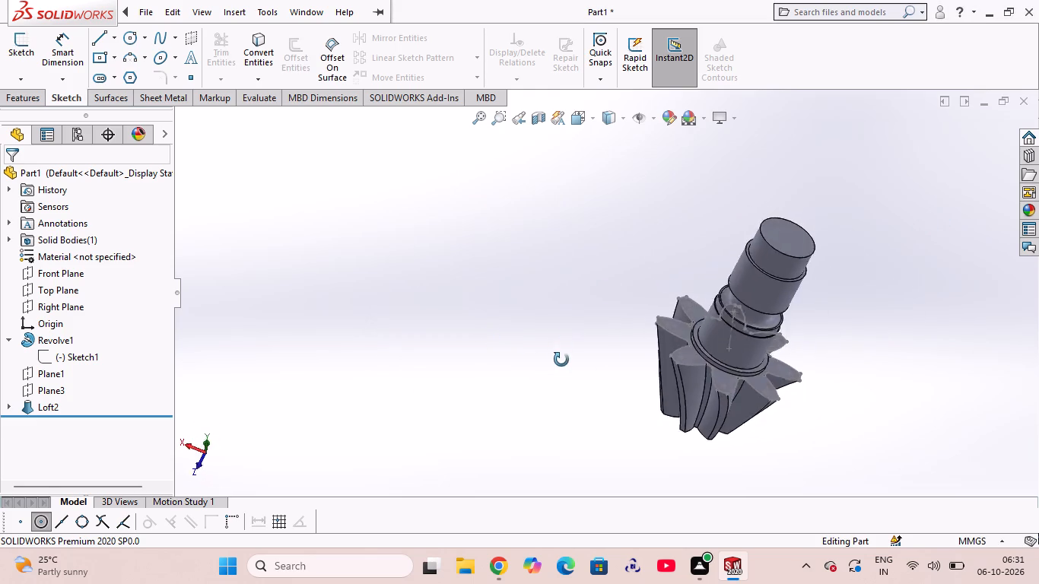
{"action": "middle_click_drag", "start_coordinate": [561, 360], "coordinate": [543, 329]}
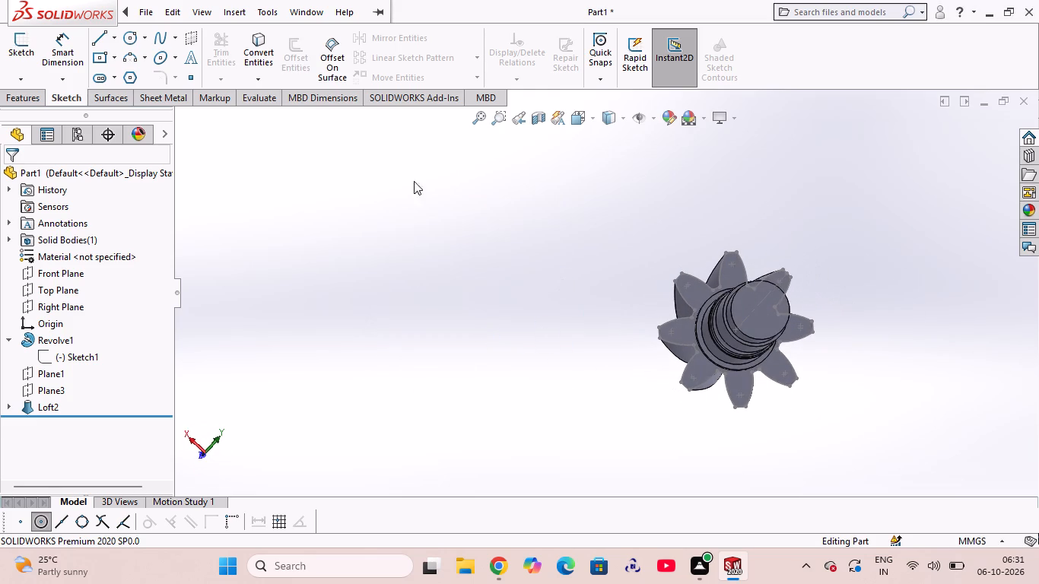
{"action": "left_click", "coordinate": [256, 8]}
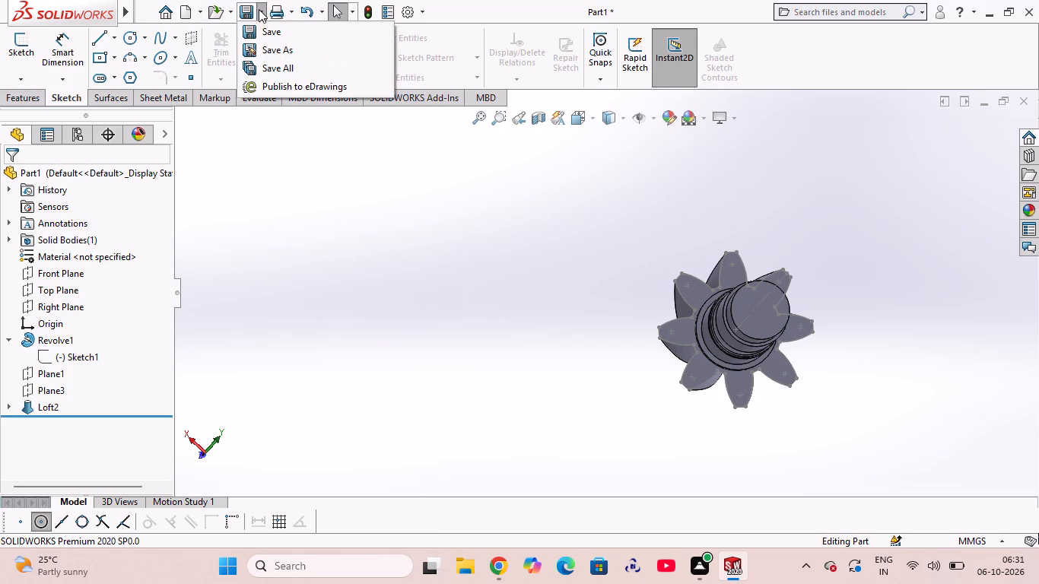
{"action": "left_click", "coordinate": [273, 51]}
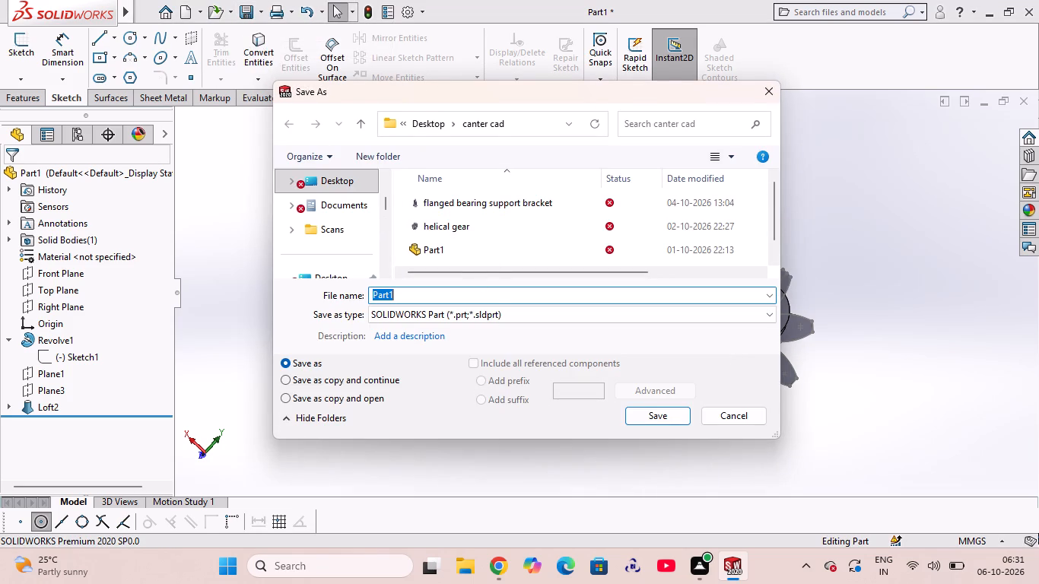
{"action": "type", "text": "helical bevel gear"}
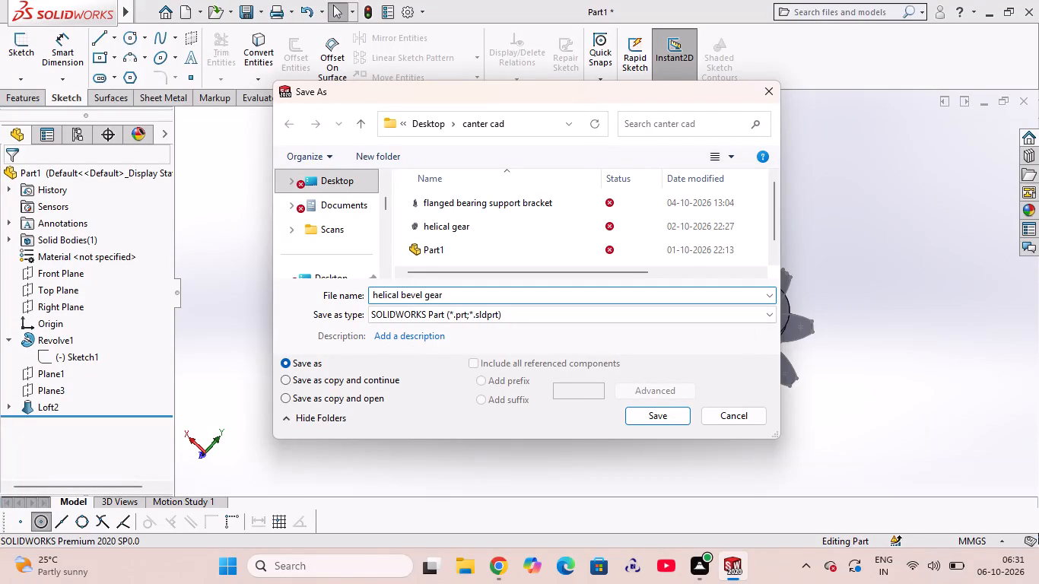
{"action": "left_click", "coordinate": [657, 412]}
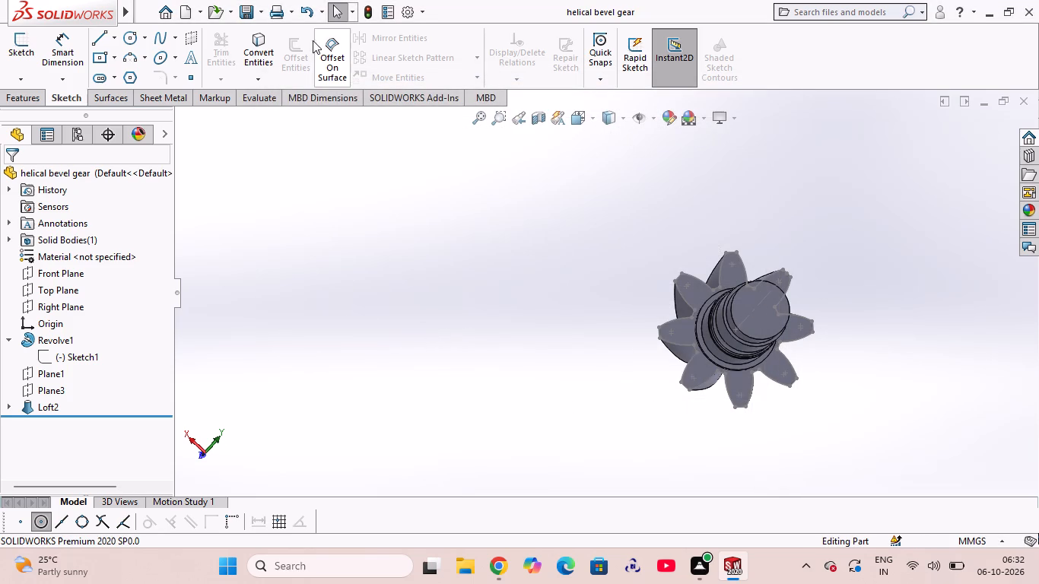
Export the part in STL format as "helical bevel gear" to the canter cad folder.
{"action": "left_click", "coordinate": [259, 10]}
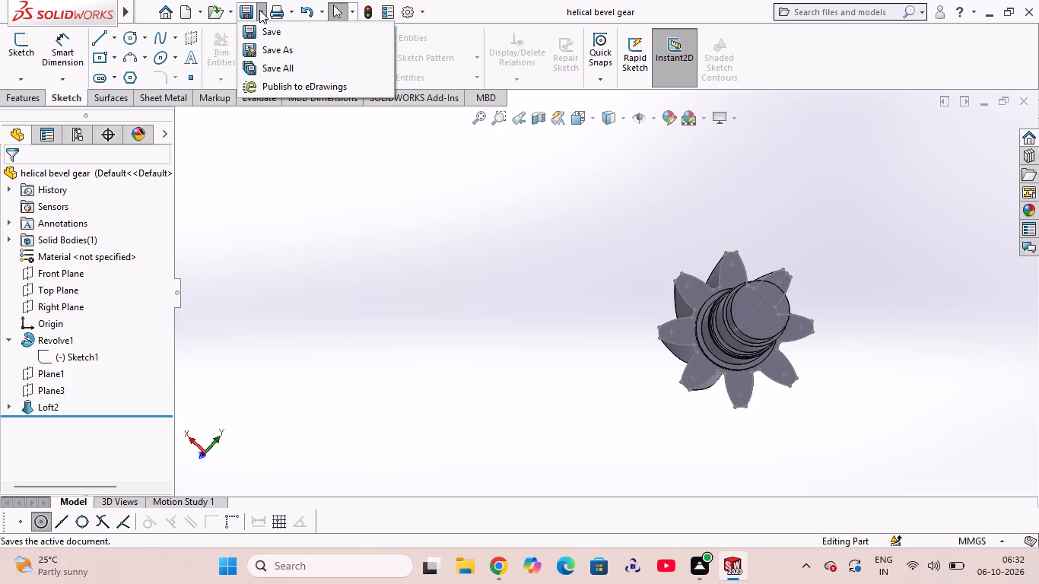
{"action": "left_click", "coordinate": [287, 52]}
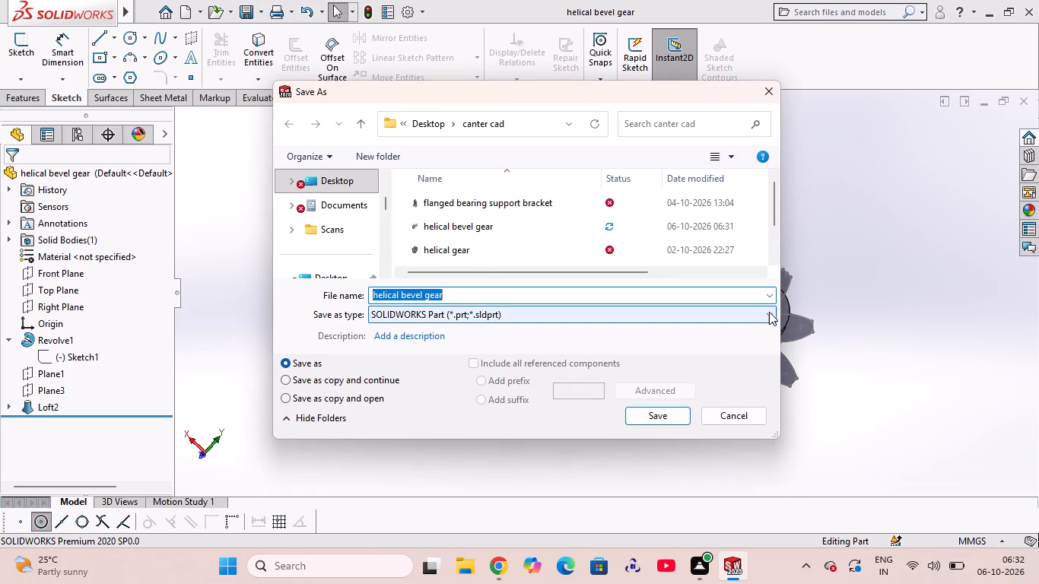
{"action": "left_click", "coordinate": [769, 312]}
{"action": "left_click", "coordinate": [450, 328]}
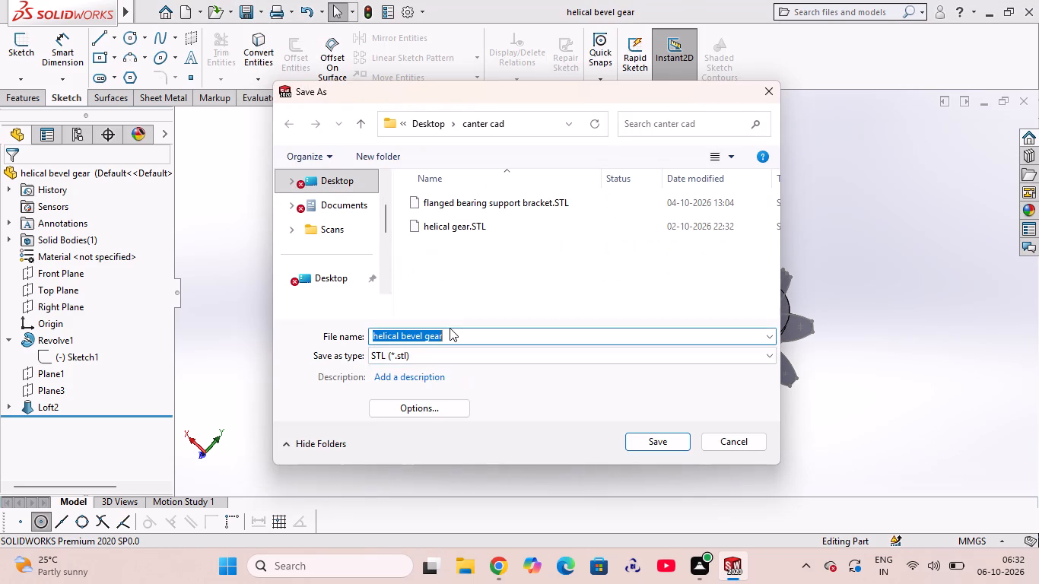
{"action": "left_click", "coordinate": [659, 431]}
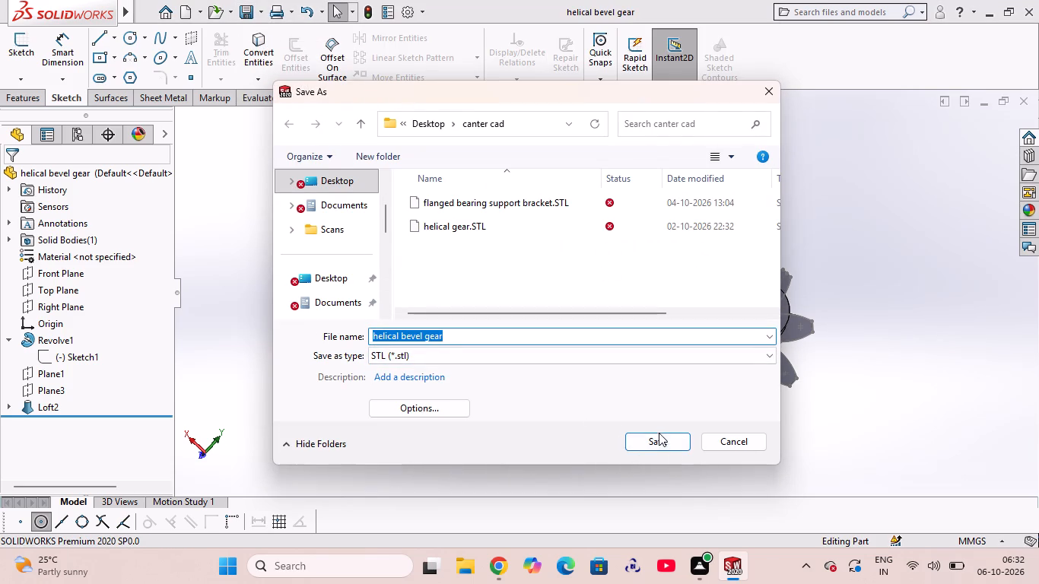
{"action": "left_click", "coordinate": [659, 438]}
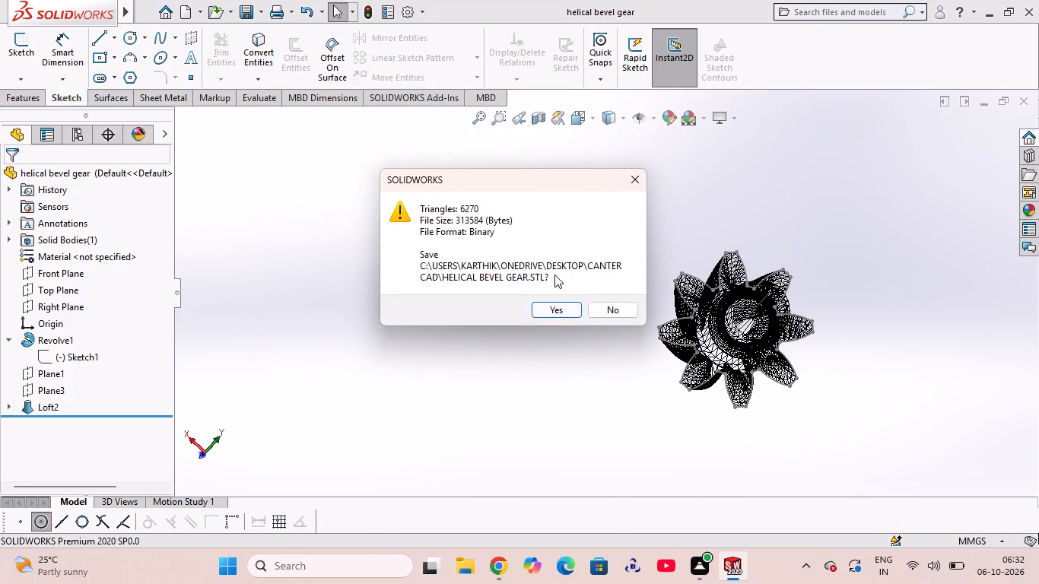
{"action": "left_click", "coordinate": [556, 310]}
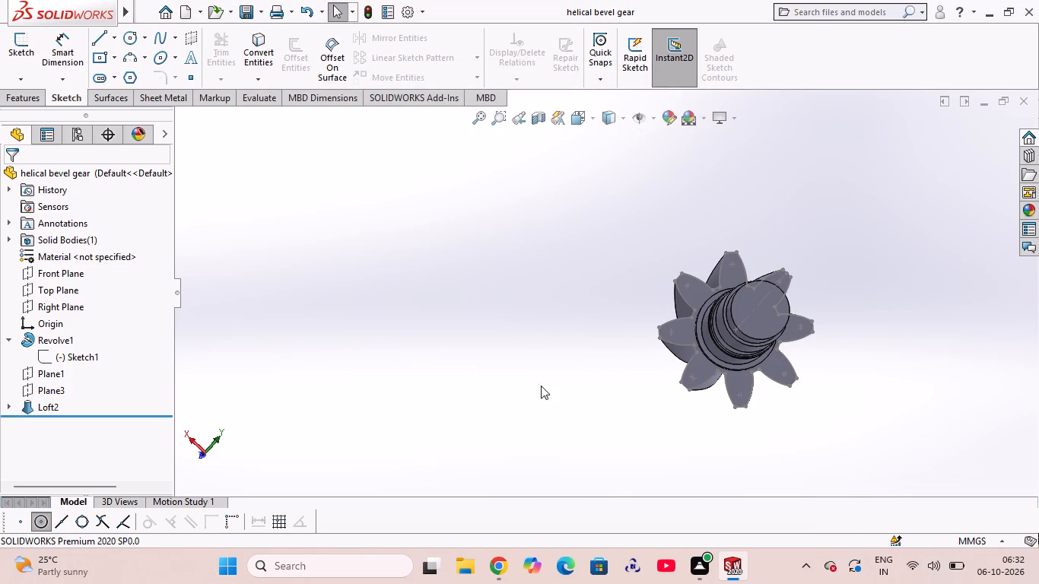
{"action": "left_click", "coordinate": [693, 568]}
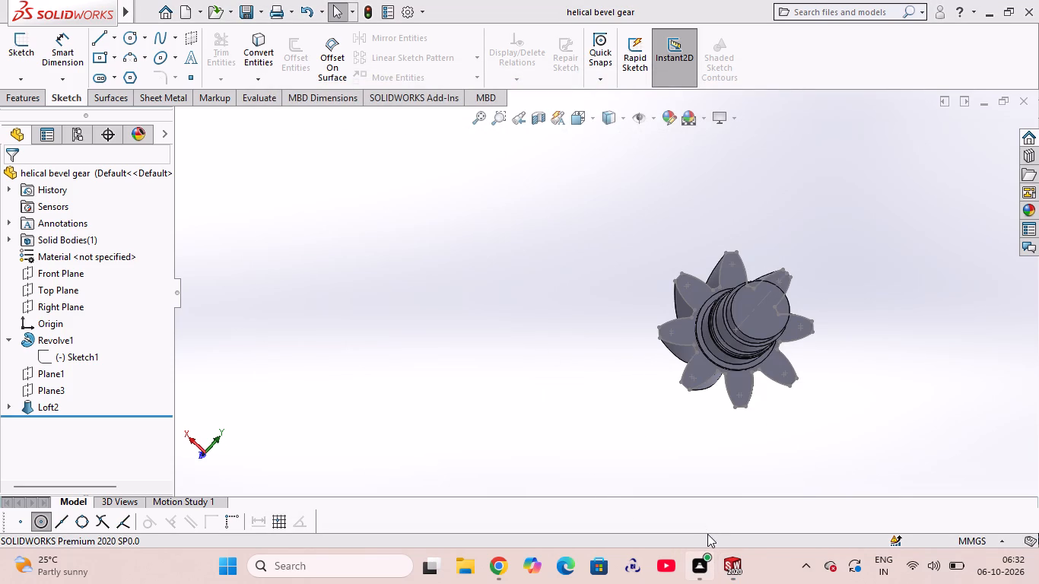